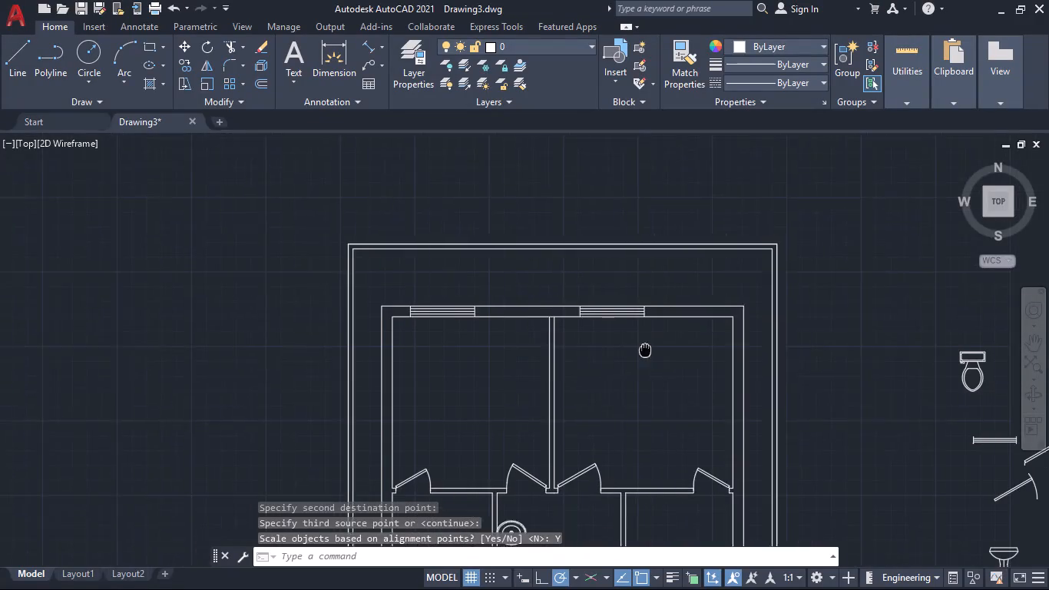
Copy the horizontal window symbol from the loose symbols beside the plan onto the west wall of the northwest small room.
middle_drag(634, 399, 607, 231)
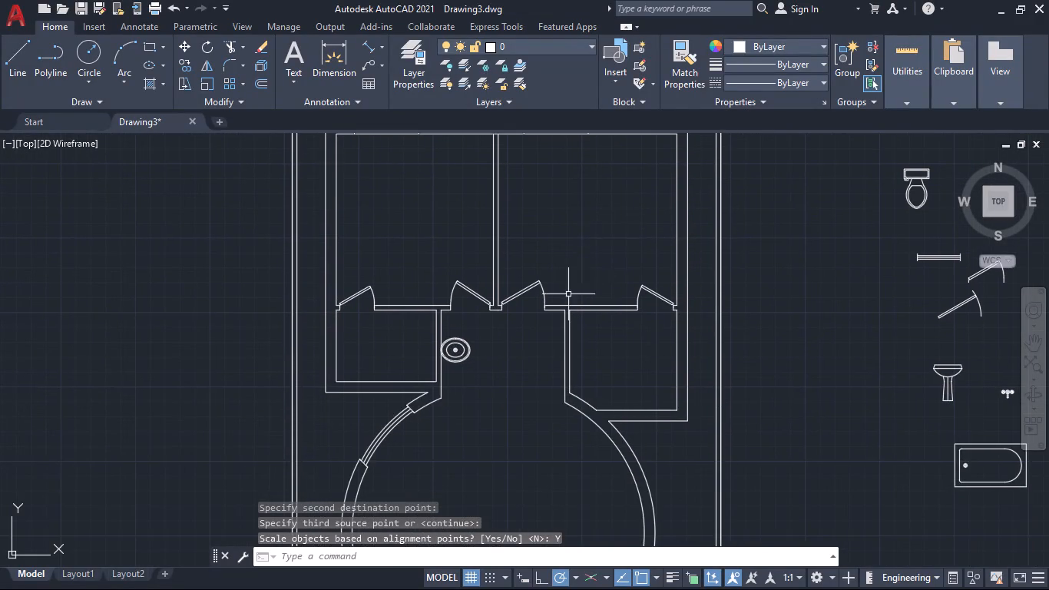
scroll(561, 300, down, 1)
middle_drag(528, 365, 518, 419)
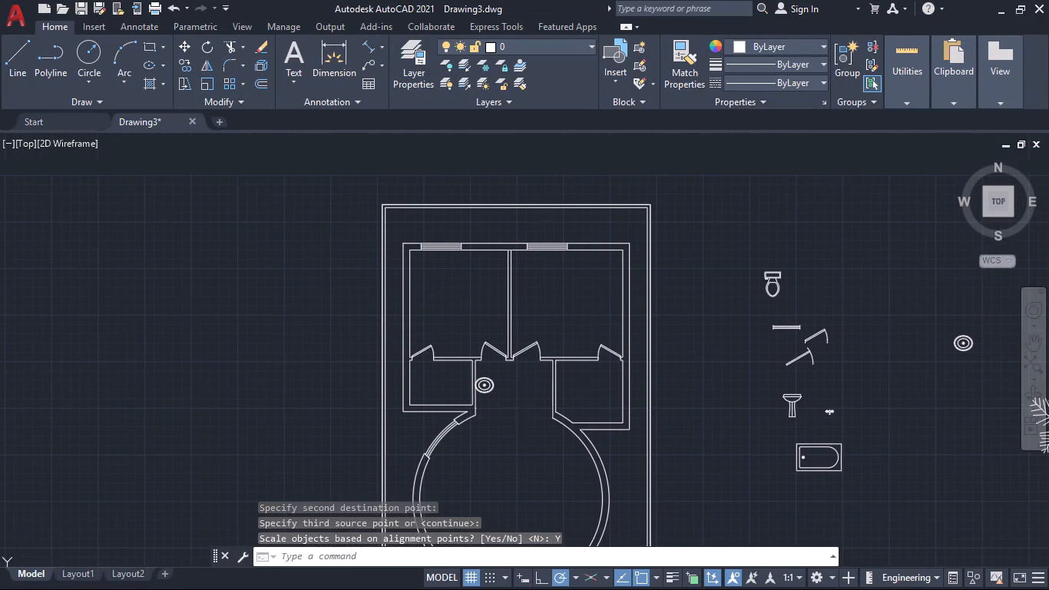
middle_drag(698, 370, 753, 240)
scroll(822, 213, up, 2)
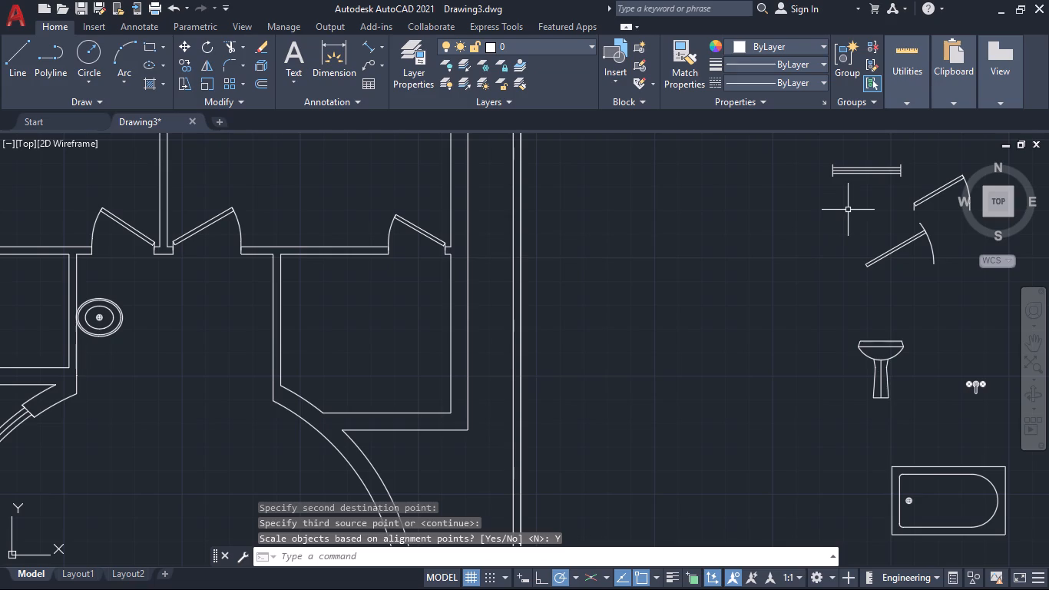
text(cp)
key(Return)
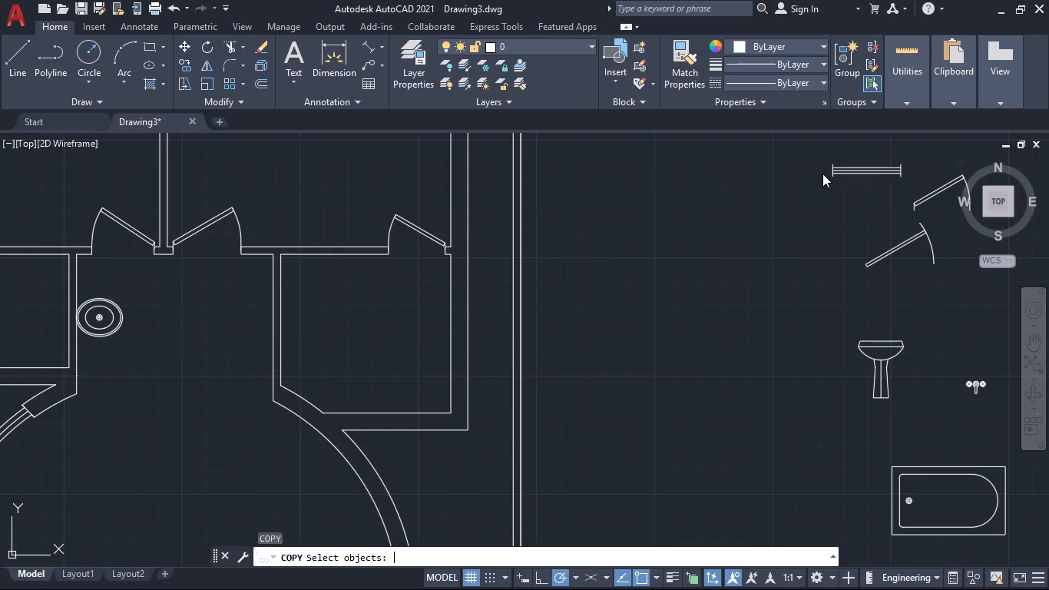
click(843, 166)
click(852, 171)
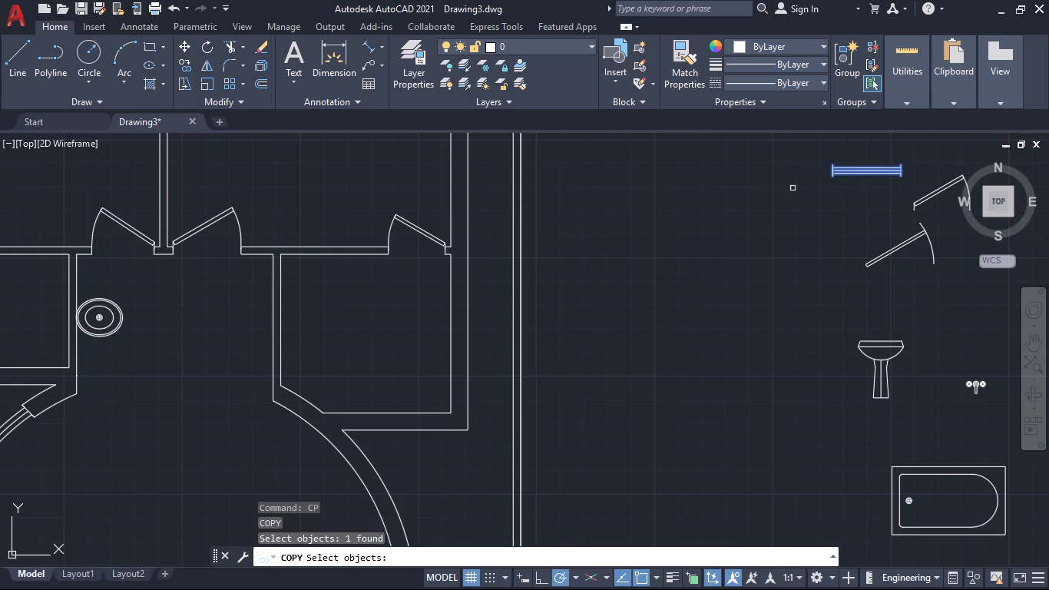
key(Return)
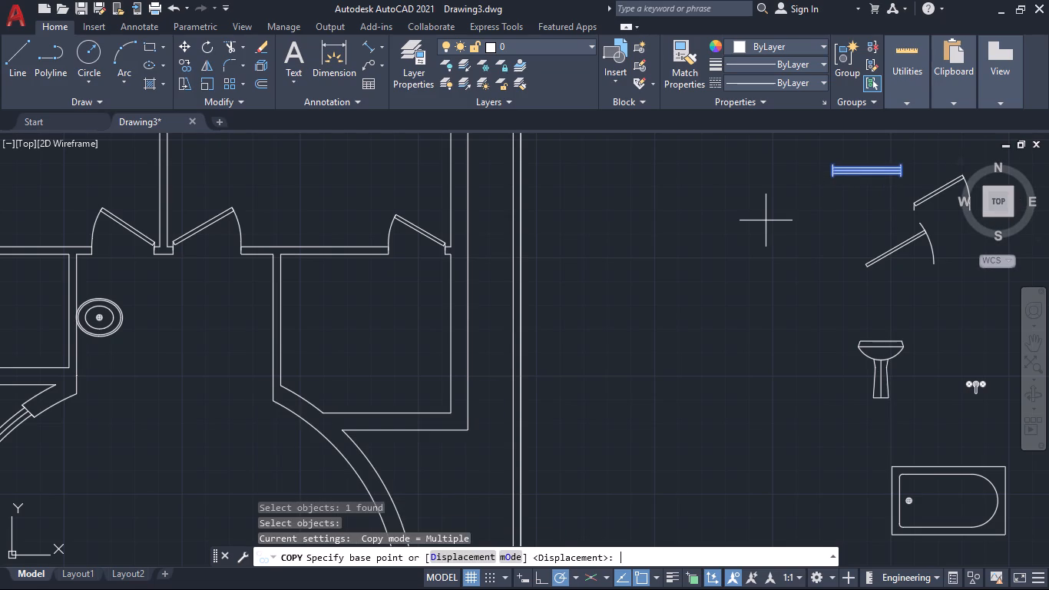
middle_drag(788, 259, 614, 286)
scroll(614, 285, up, 1)
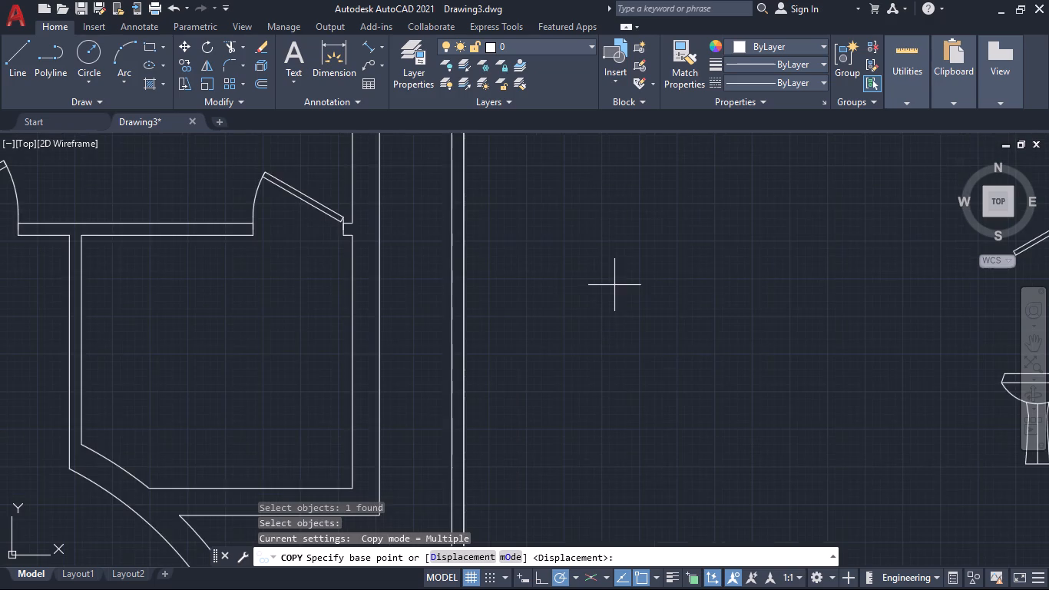
scroll(720, 299, down, 4)
scroll(750, 282, up, 4)
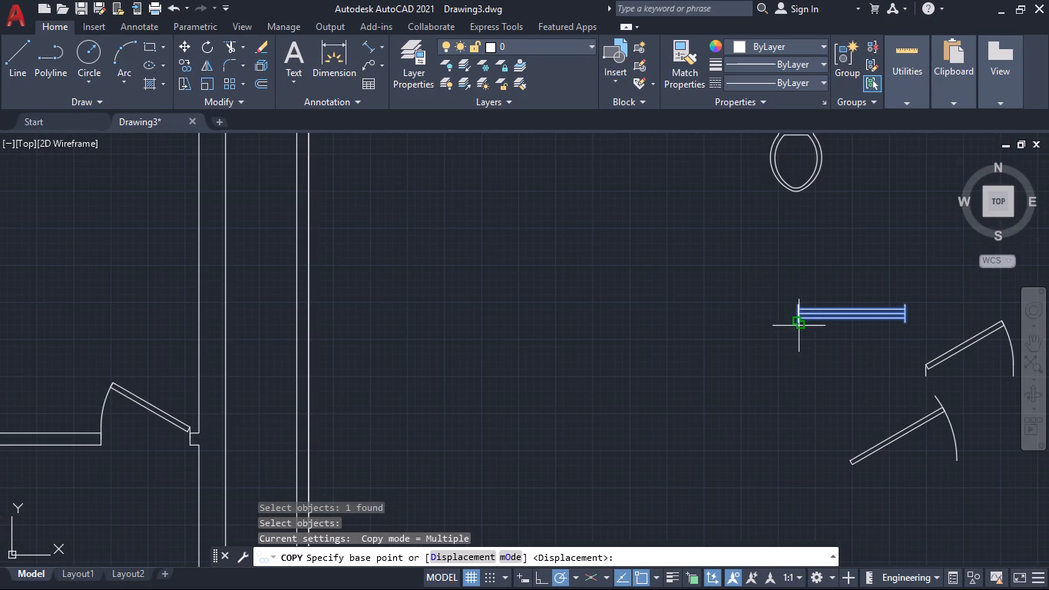
click(849, 317)
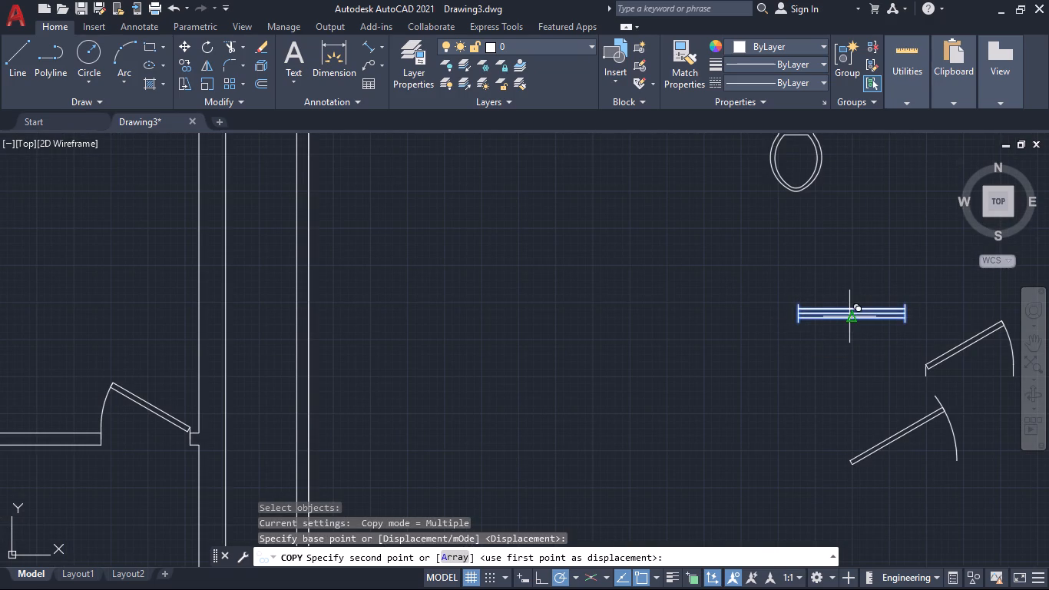
scroll(680, 355, down, 3)
middle_drag(647, 411, 820, 271)
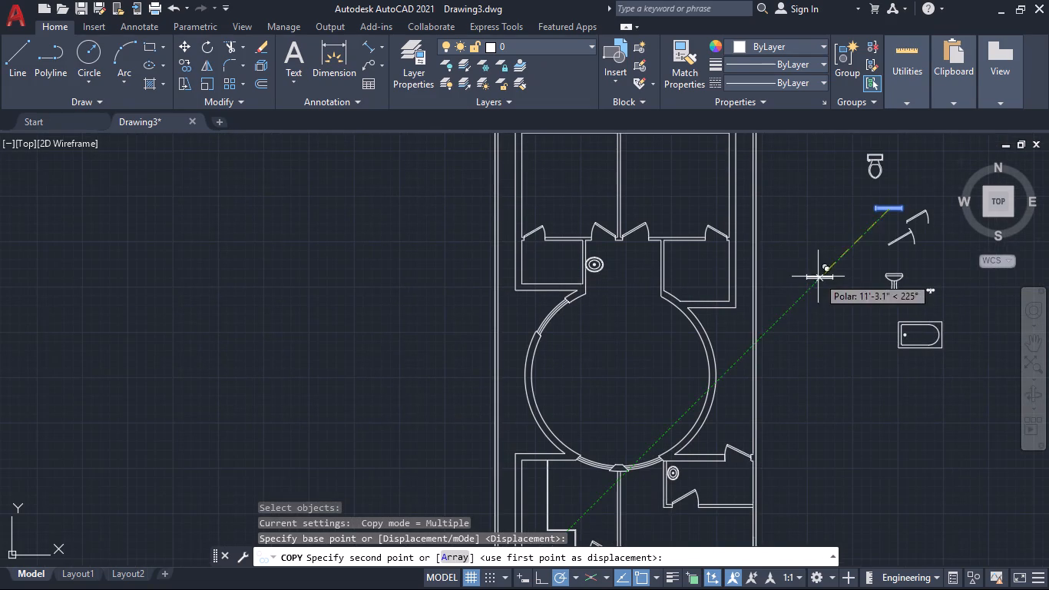
scroll(521, 286, up, 2)
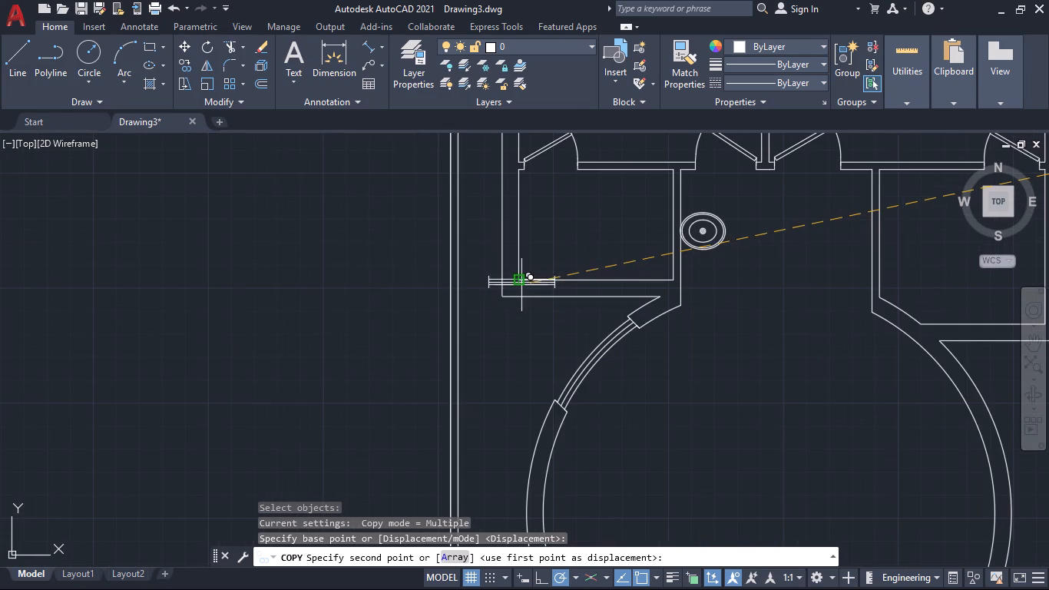
click(511, 230)
Place further window copies on the east wall of the northeast small room and on the circular hall's east wall.
scroll(733, 319, down, 2)
middle_drag(749, 362, 544, 387)
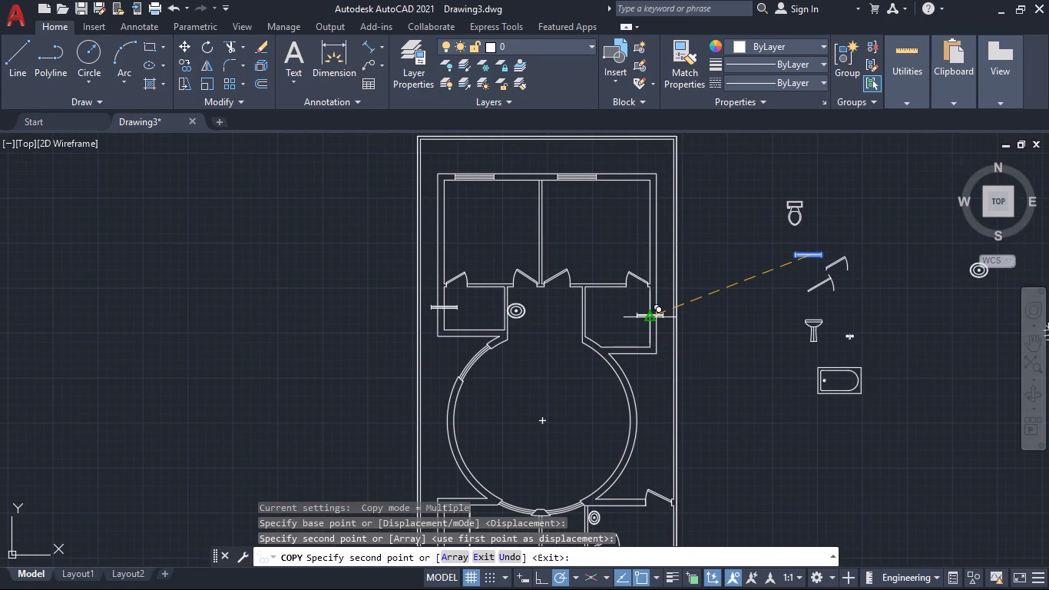
click(652, 320)
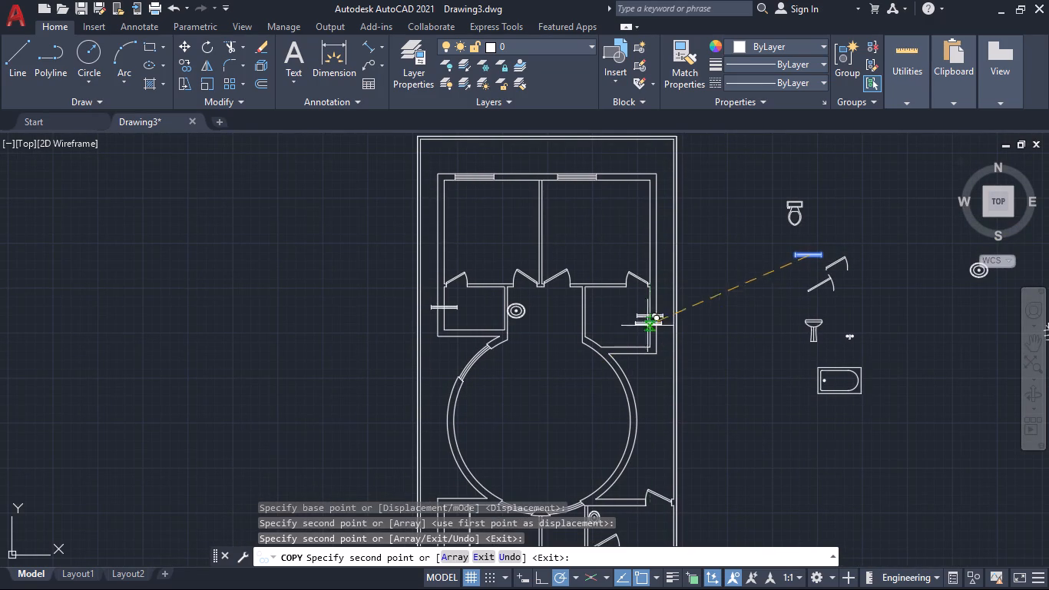
middle_drag(603, 419, 602, 293)
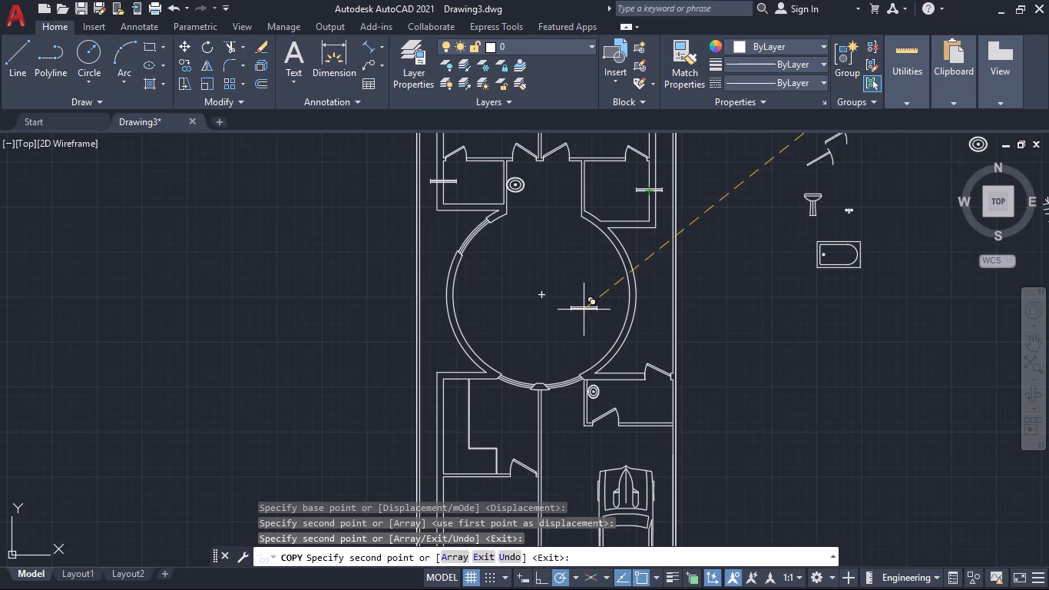
click(631, 291)
Place another window copy on the east boundary wall of the small room north of the car.
scroll(619, 373, down, 1)
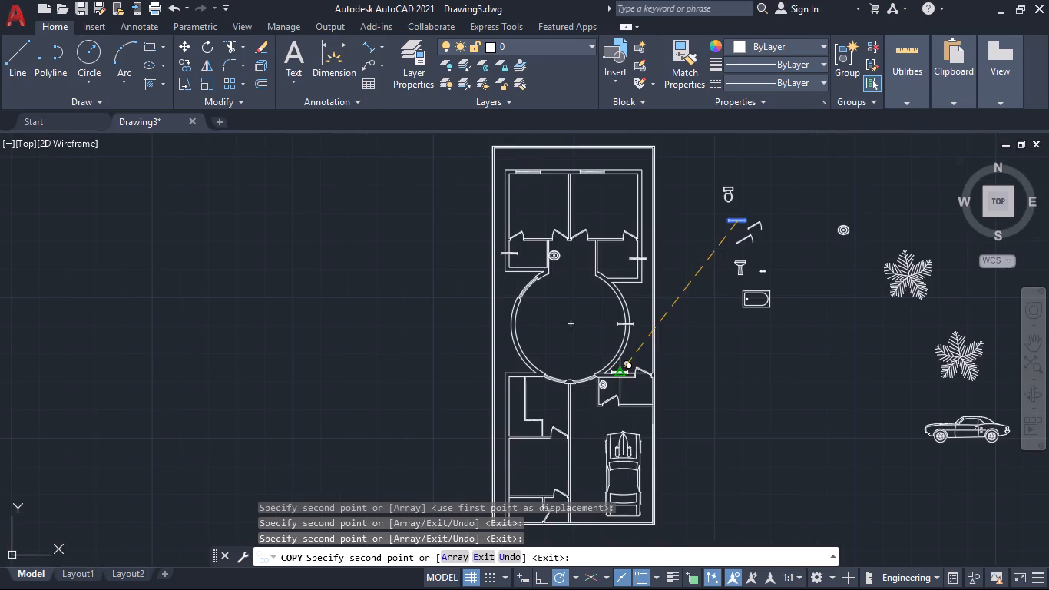
middle_drag(623, 361, 614, 262)
scroll(632, 298, up, 2)
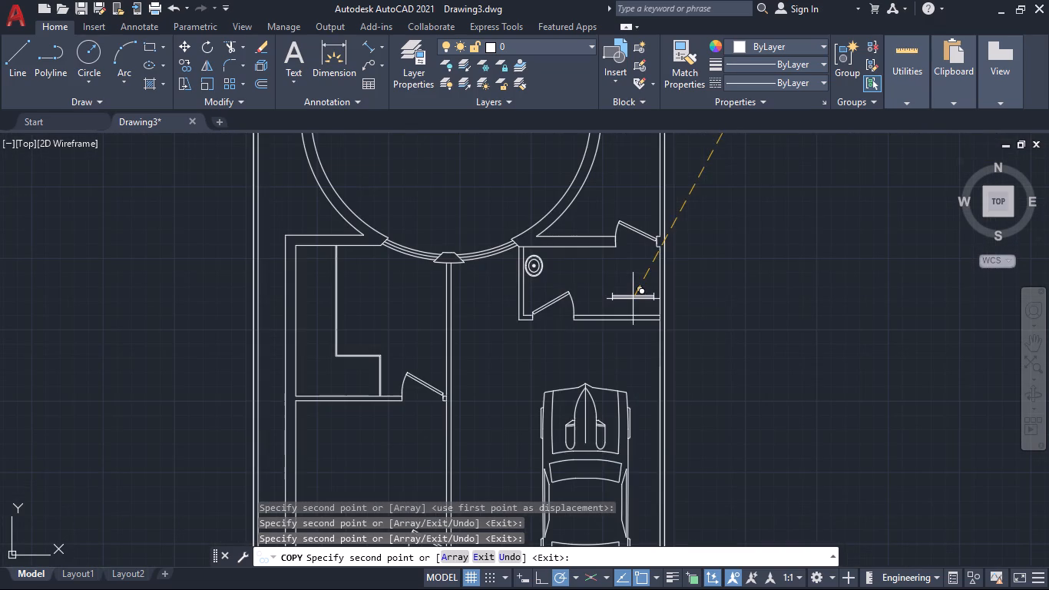
scroll(634, 300, down, 2)
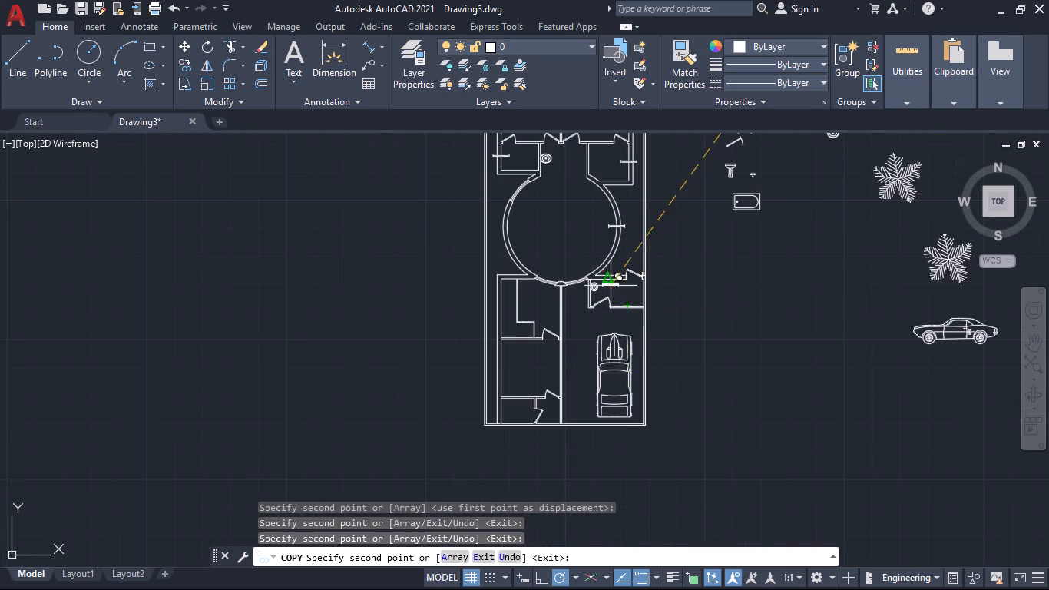
scroll(610, 290, up, 2)
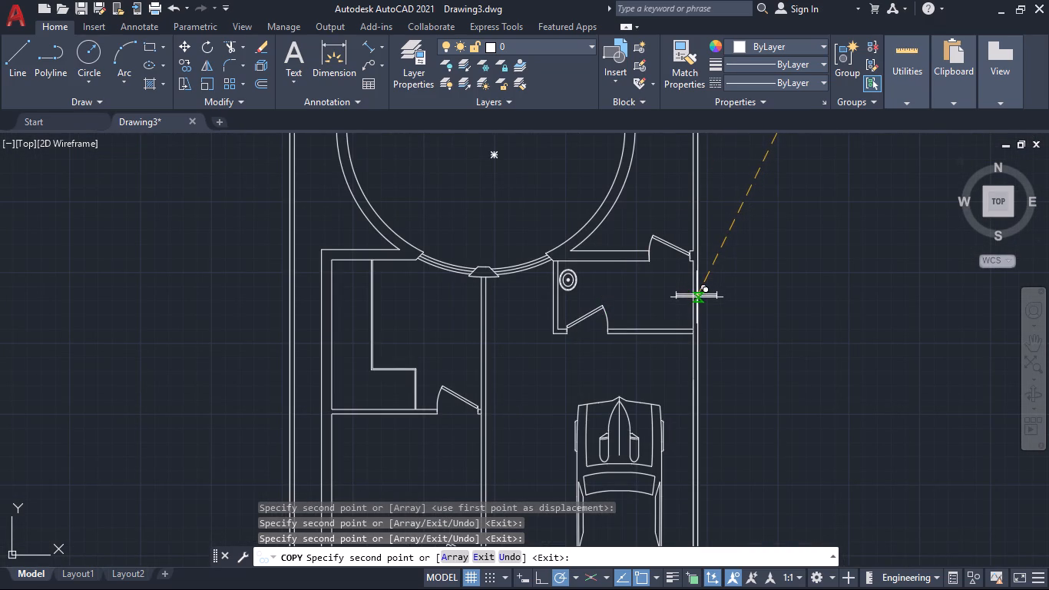
click(694, 294)
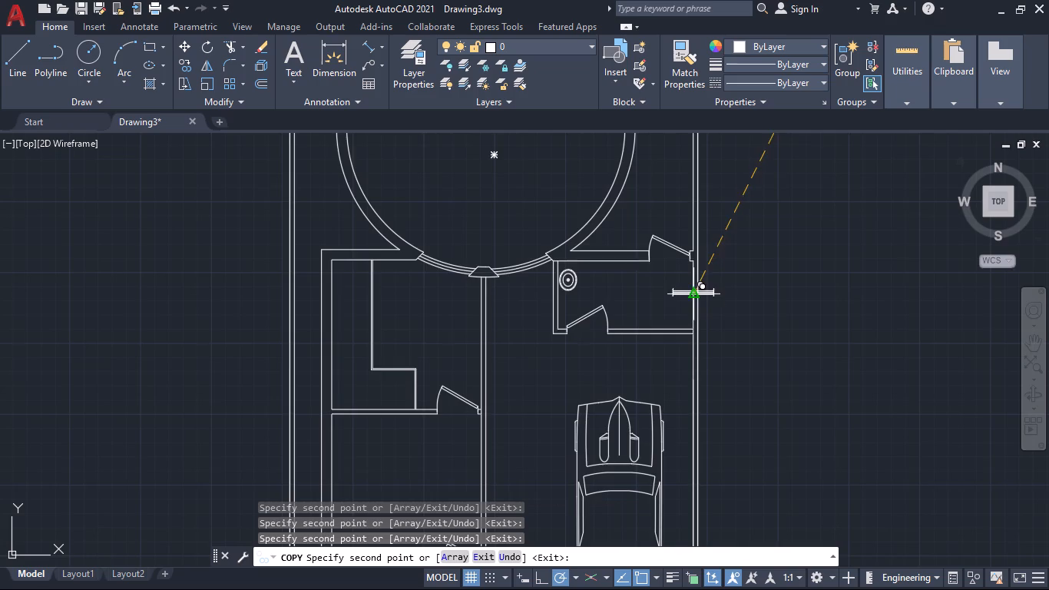
Place window copies on the west wall of the room with the L-shaped counter and on its east partition wall, north of the door.
scroll(726, 331, down, 2)
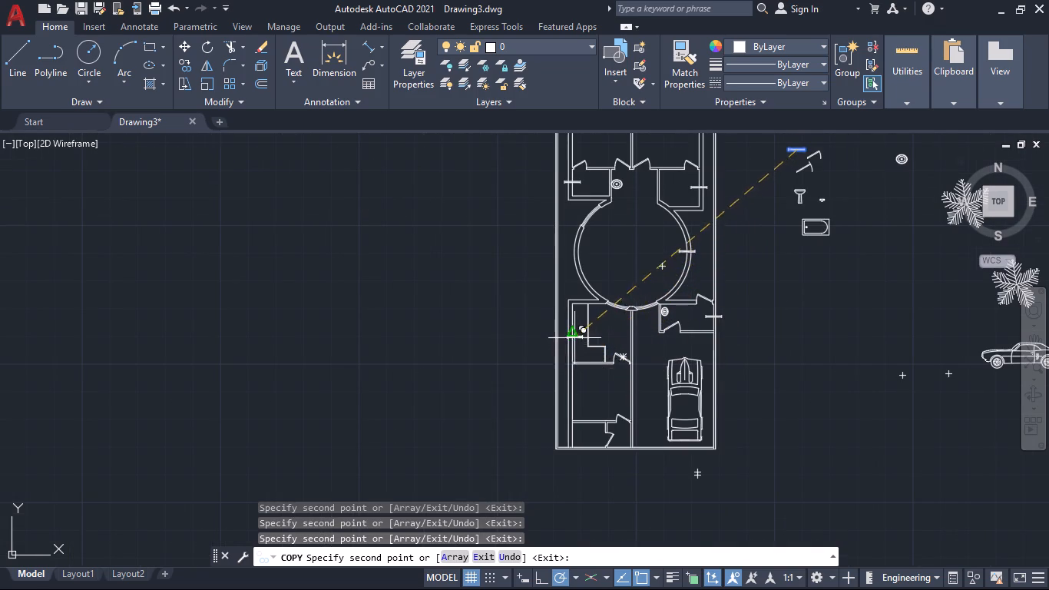
scroll(574, 336, up, 2)
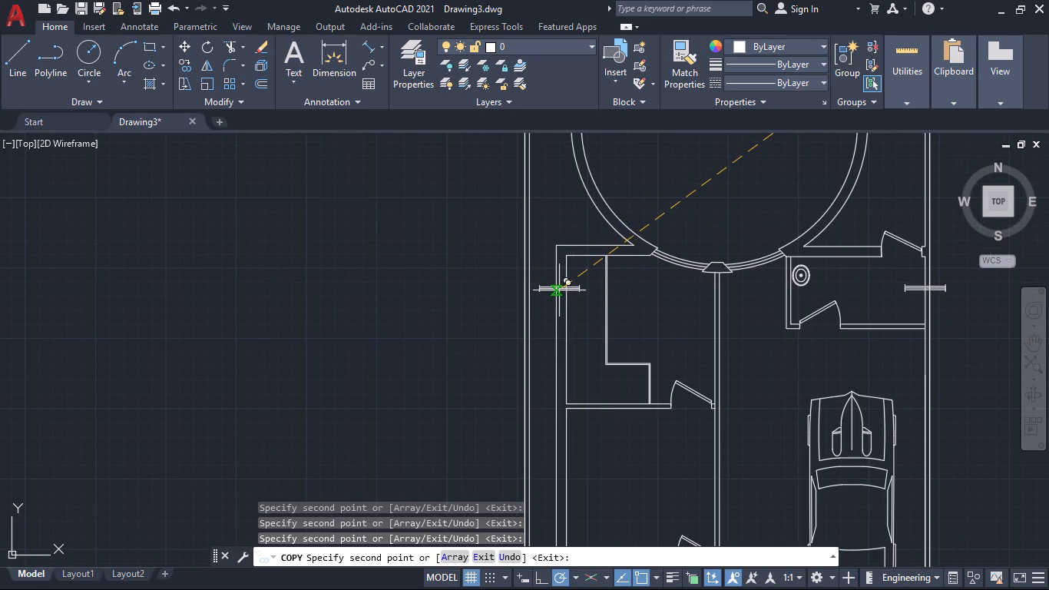
click(559, 288)
middle_drag(630, 389, 618, 311)
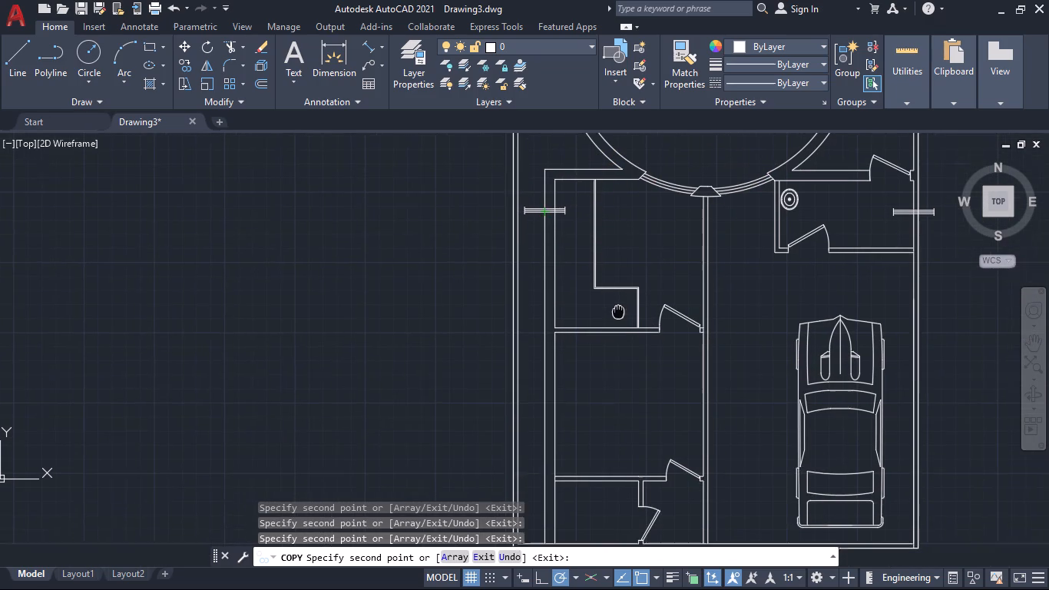
middle_drag(618, 311, 617, 303)
scroll(625, 319, up, 2)
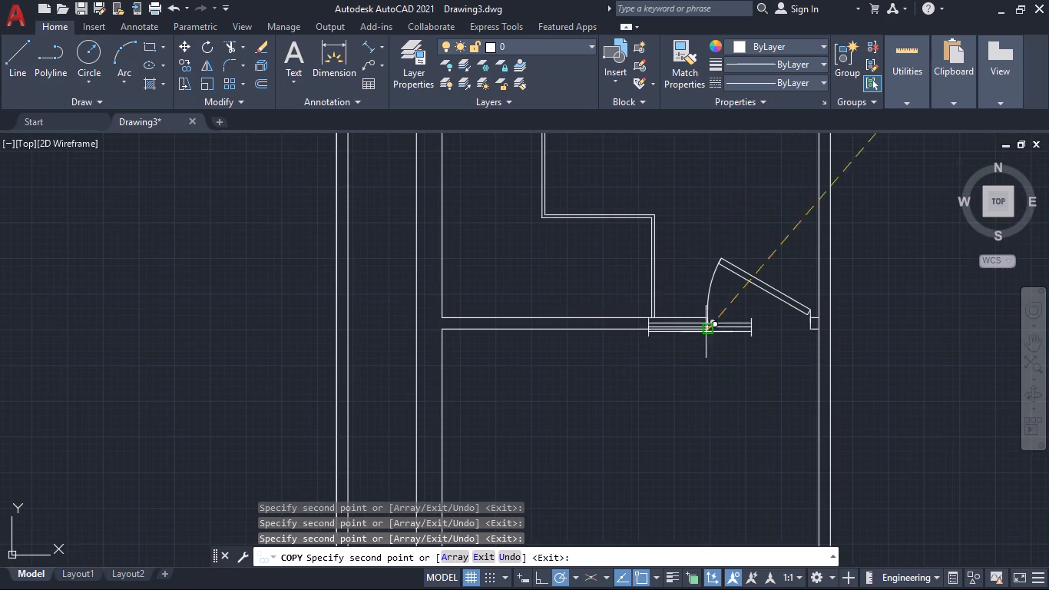
scroll(514, 330, down, 2)
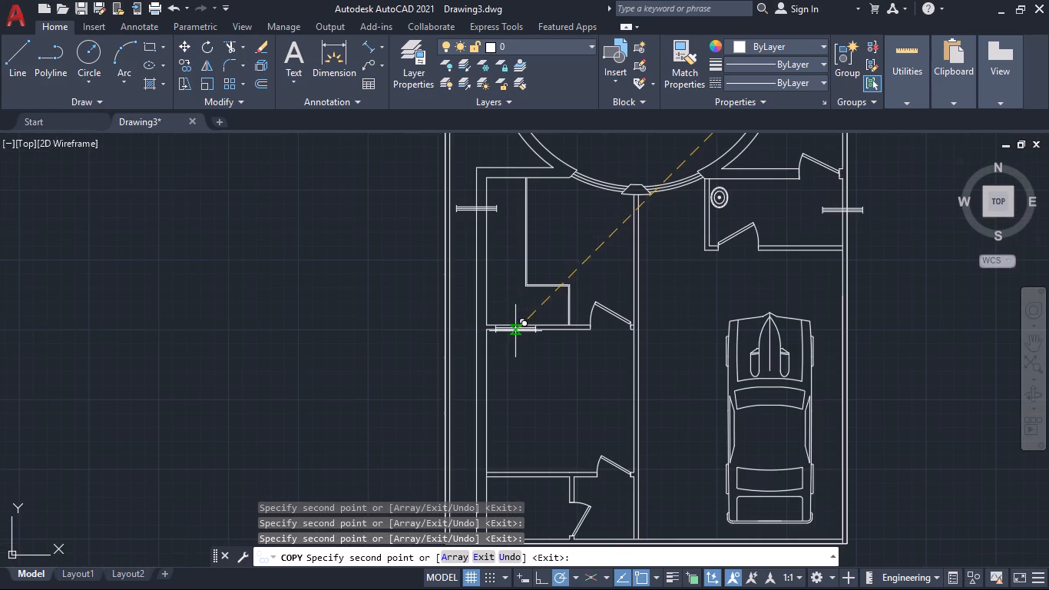
middle_drag(514, 366, 556, 301)
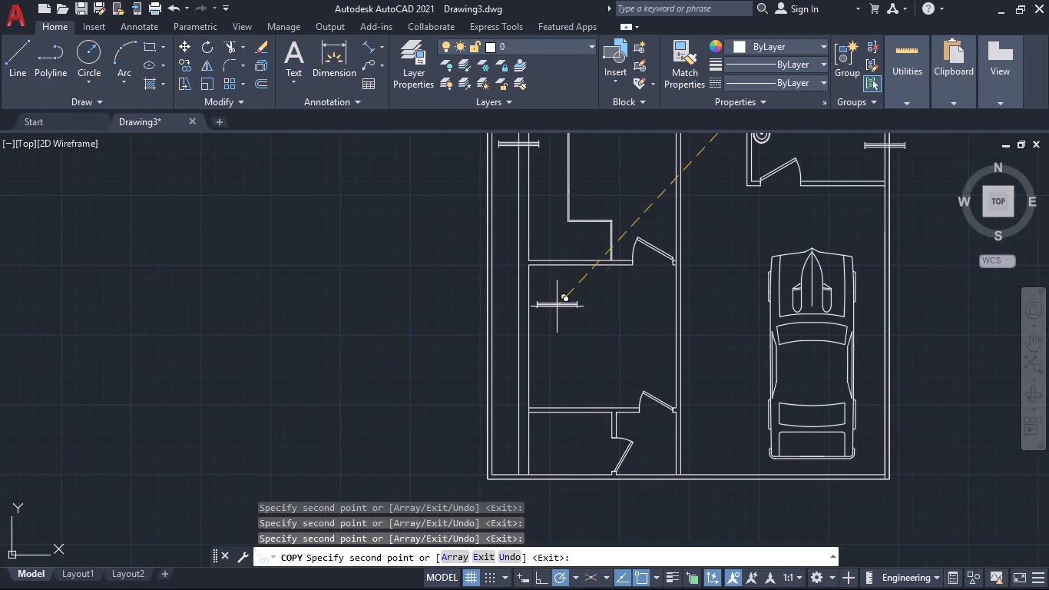
middle_drag(594, 317, 522, 460)
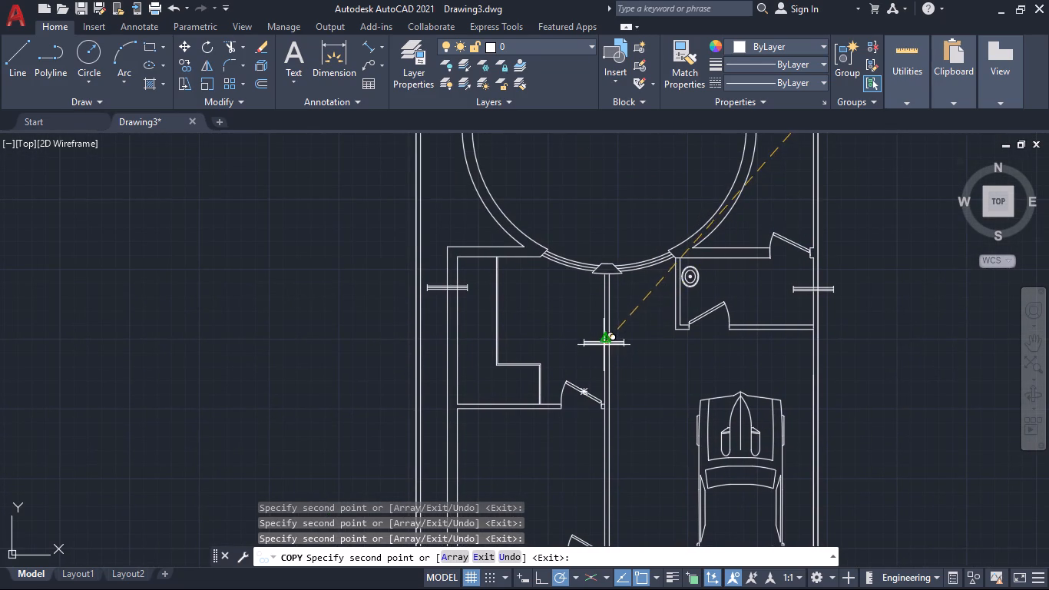
scroll(604, 343, up, 2)
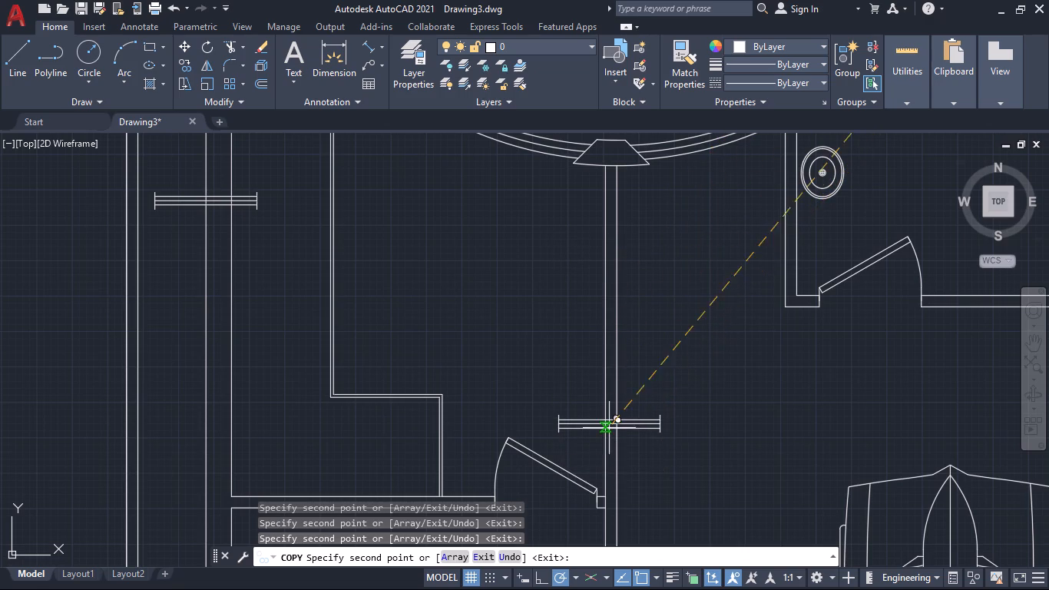
click(611, 406)
Place a final window copy on the west wall of the room south of the counter room and end the copying.
scroll(693, 387, down, 2)
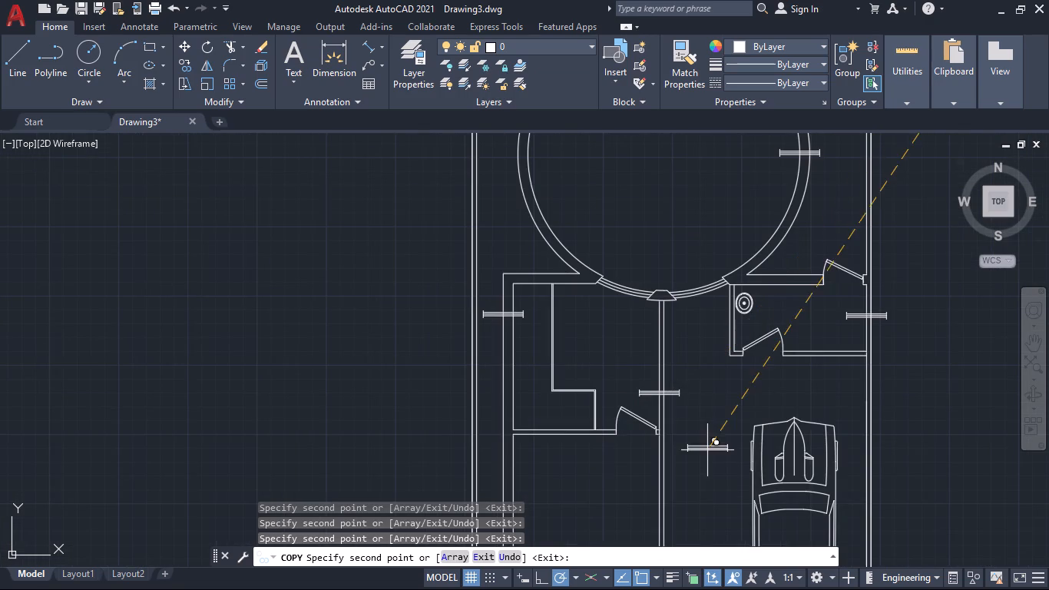
middle_drag(707, 449, 656, 322)
middle_drag(657, 363, 676, 275)
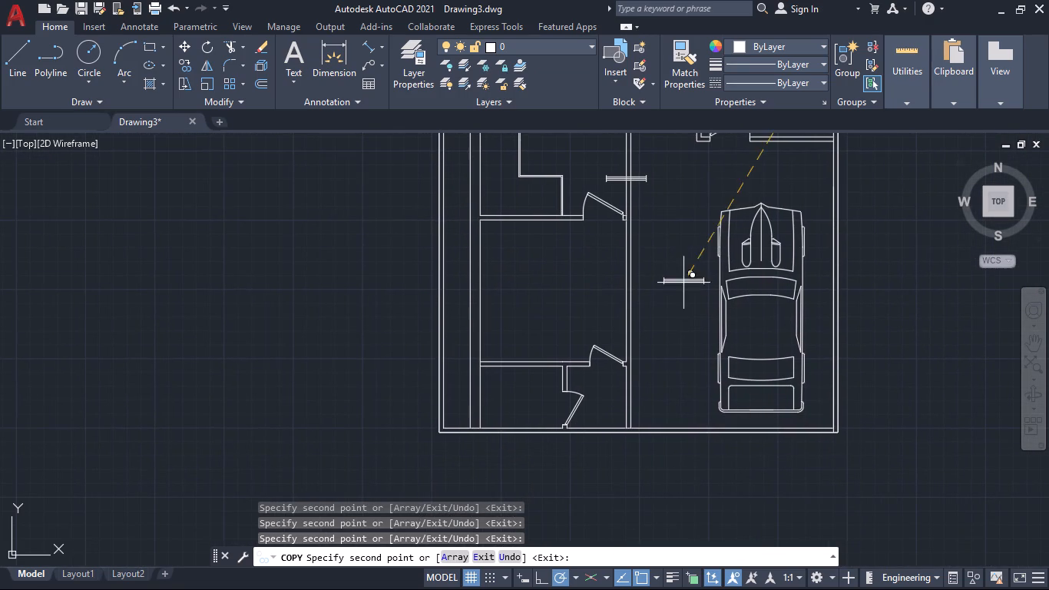
click(472, 290)
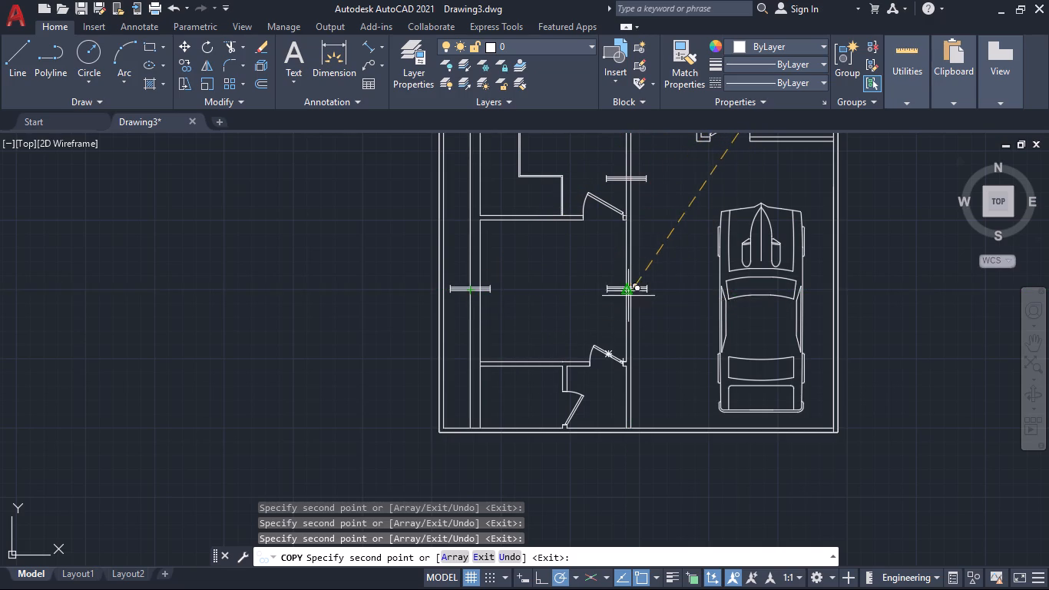
middle_drag(674, 270, 644, 436)
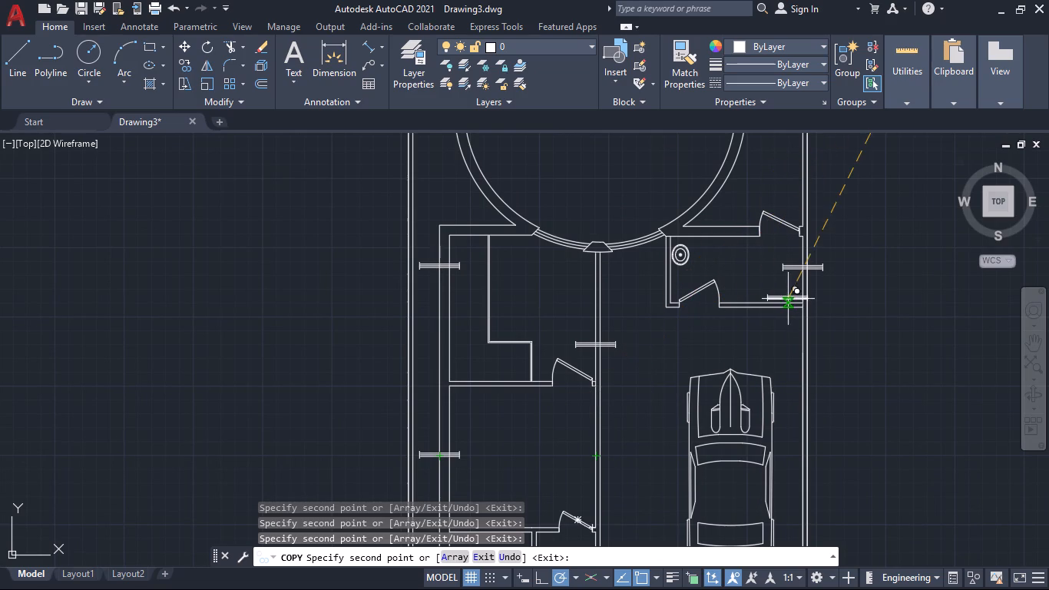
key(Escape)
Examine the placed window copies across the floor plan, from the counter room to the circular hall.
middle_drag(694, 340, 806, 426)
scroll(579, 385, up, 2)
middle_drag(581, 364, 583, 363)
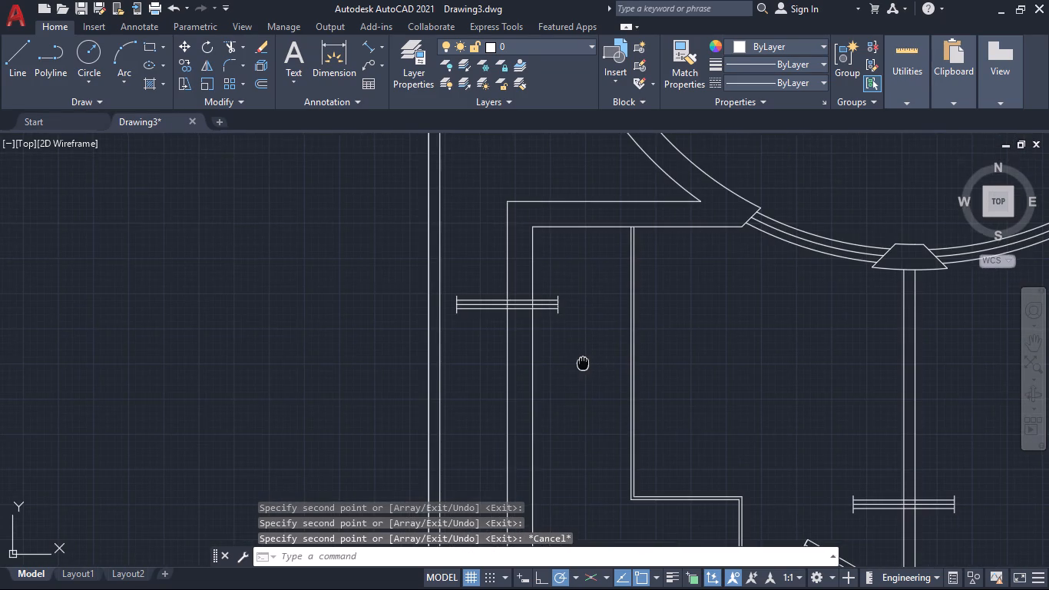
middle_drag(583, 363, 577, 413)
scroll(687, 373, down, 4)
middle_drag(736, 316, 648, 353)
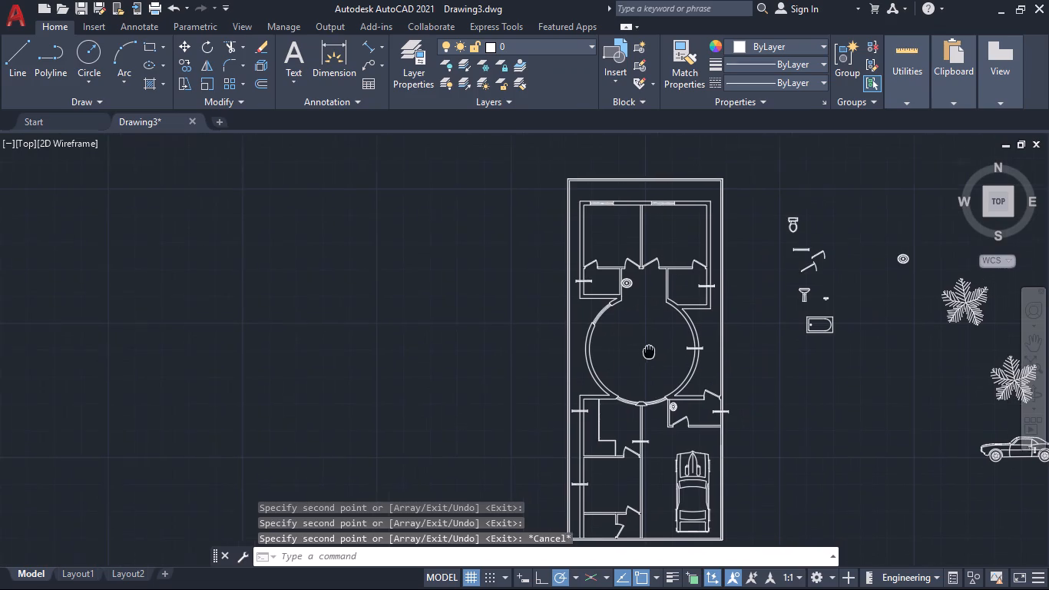
middle_drag(648, 353, 644, 356)
scroll(646, 362, up, 2)
scroll(646, 362, down, 1)
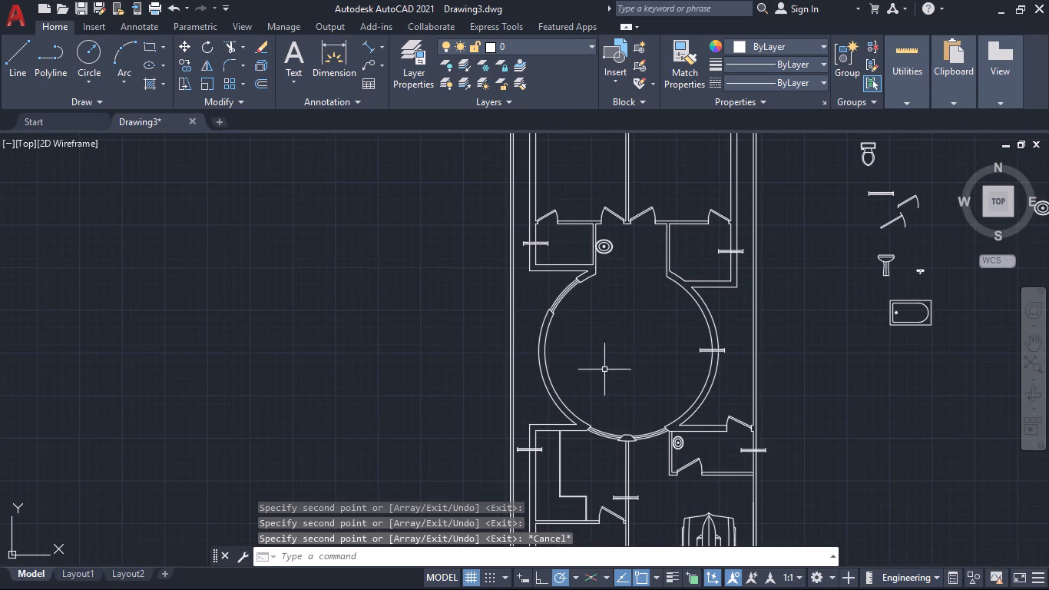
middle_drag(589, 372, 615, 328)
scroll(612, 337, up, 1)
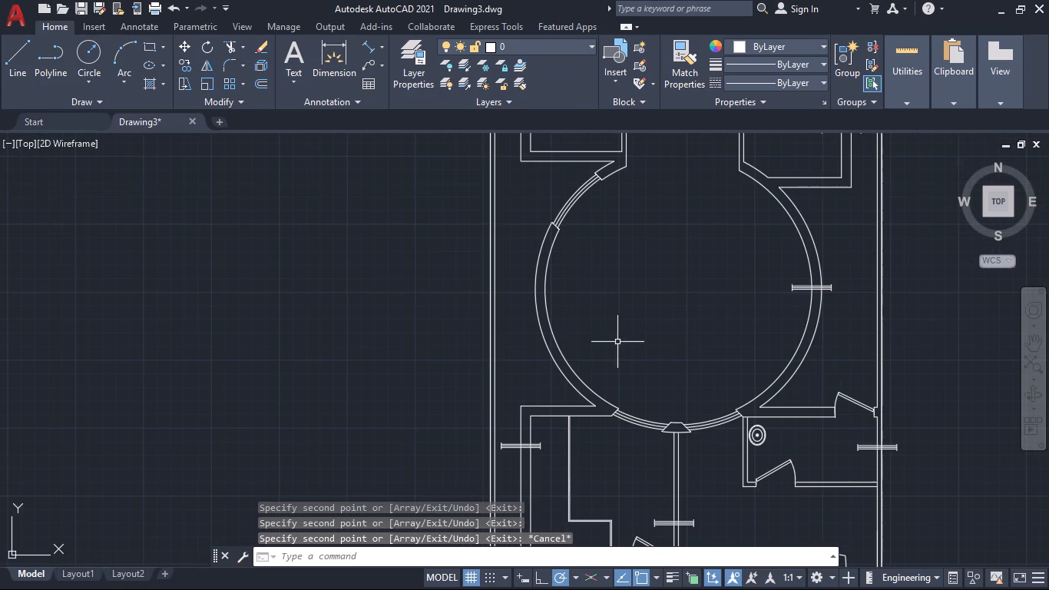
Copy the window symbol on the circular hall's east wall to the hall's west wall, using its west end as the base point.
key(space)
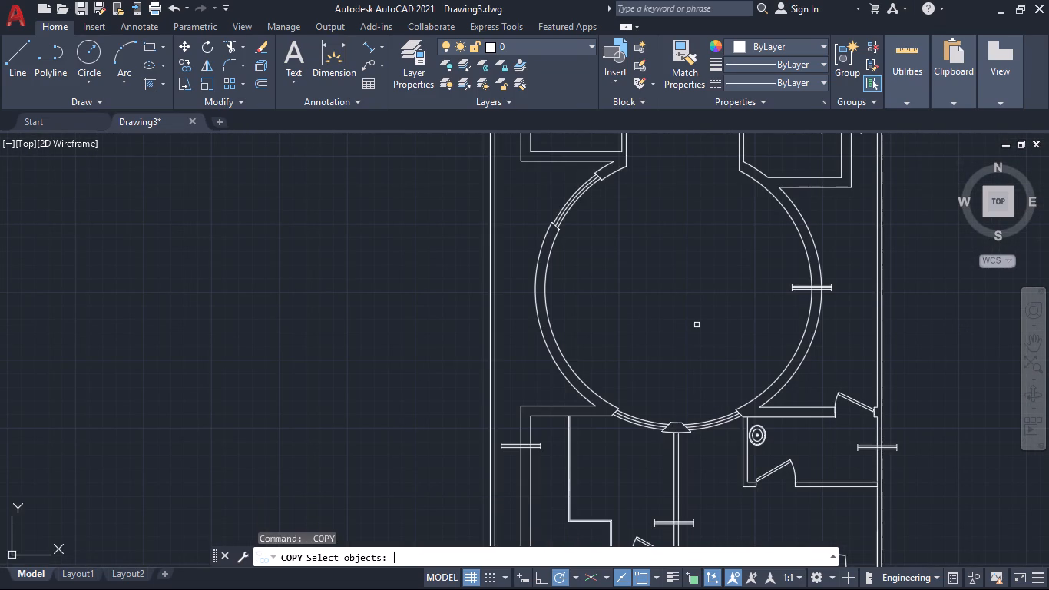
click(798, 285)
click(793, 284)
key(space)
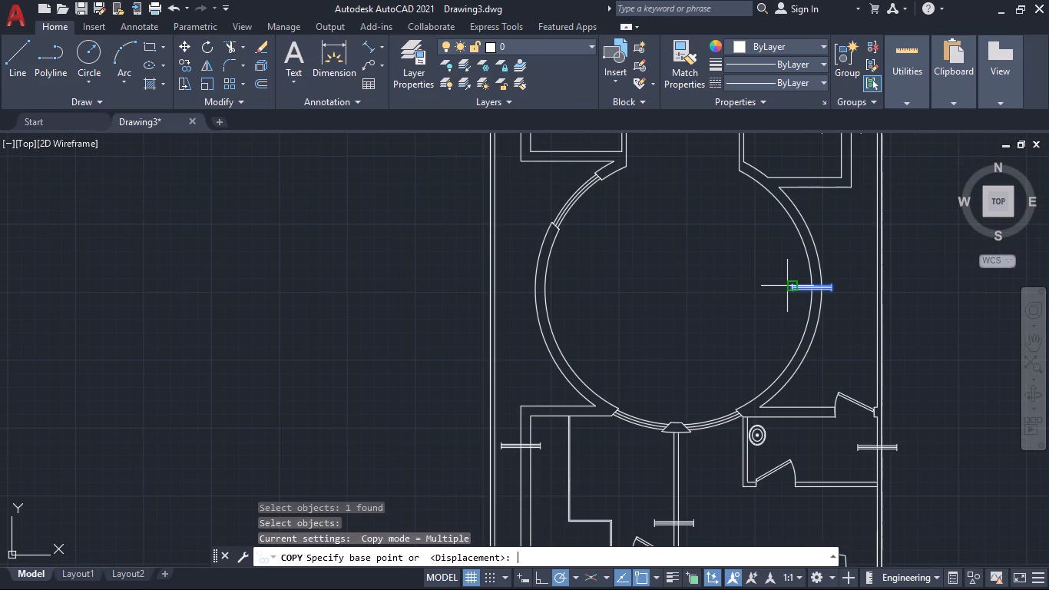
click(791, 287)
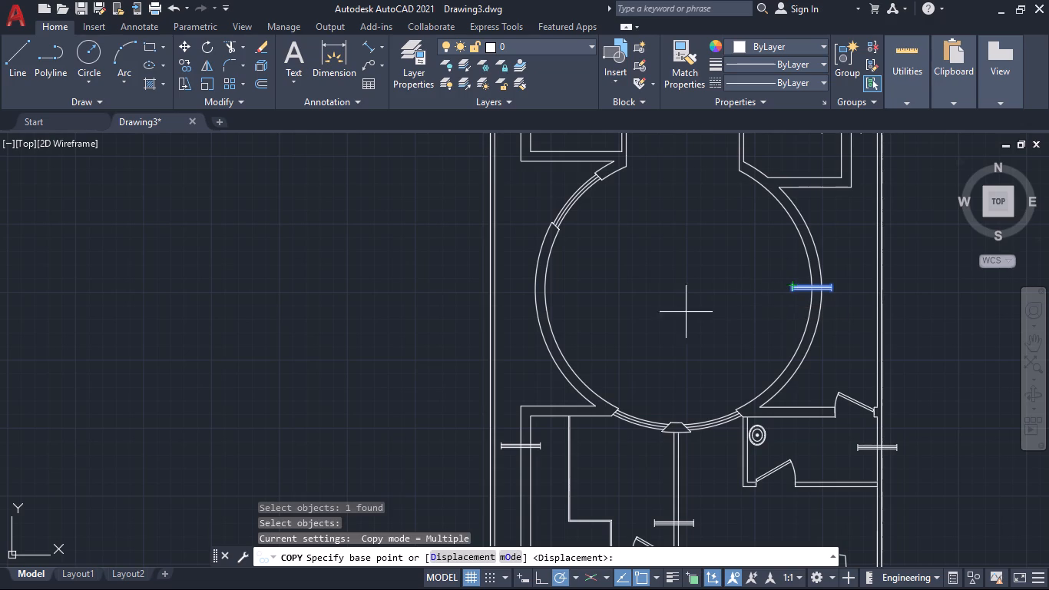
click(793, 290)
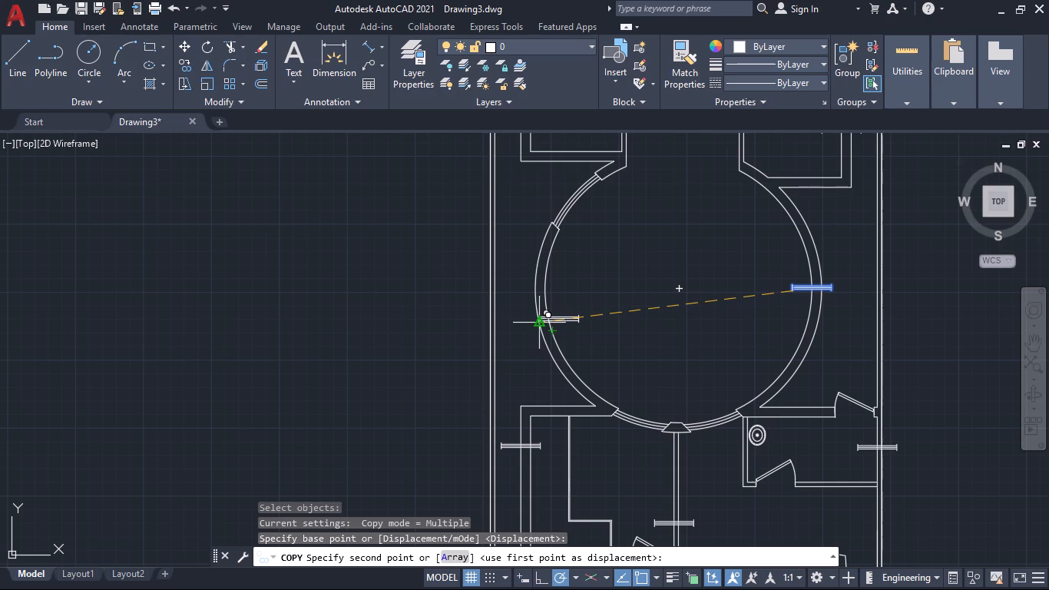
click(539, 325)
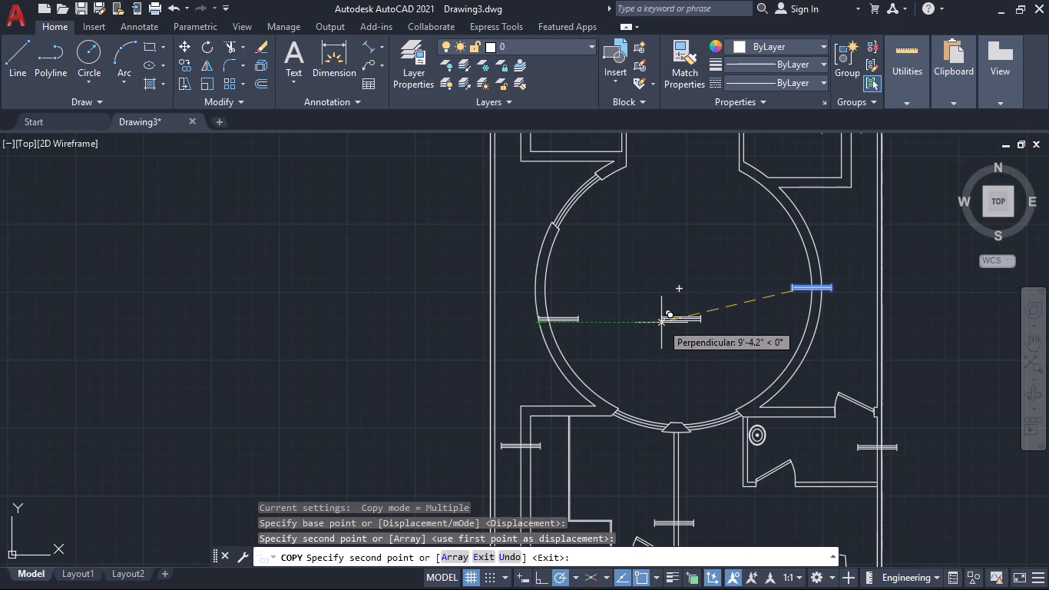
key(space)
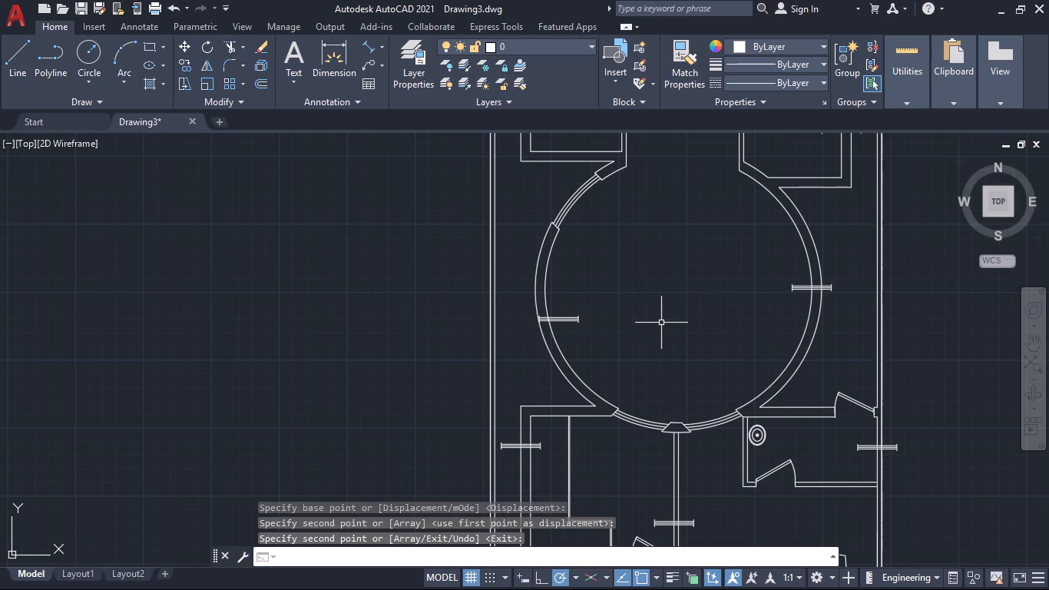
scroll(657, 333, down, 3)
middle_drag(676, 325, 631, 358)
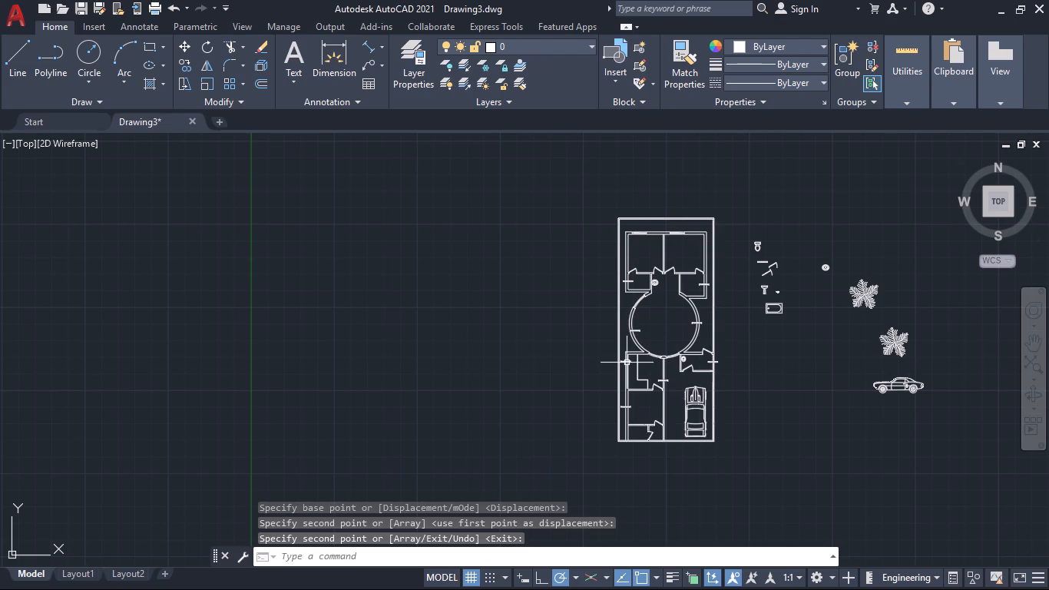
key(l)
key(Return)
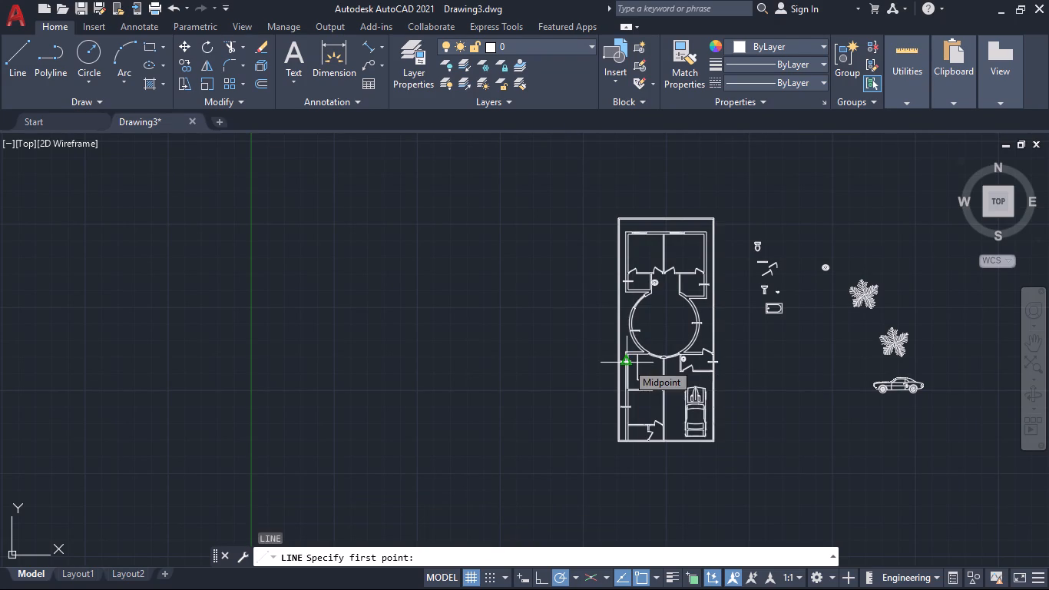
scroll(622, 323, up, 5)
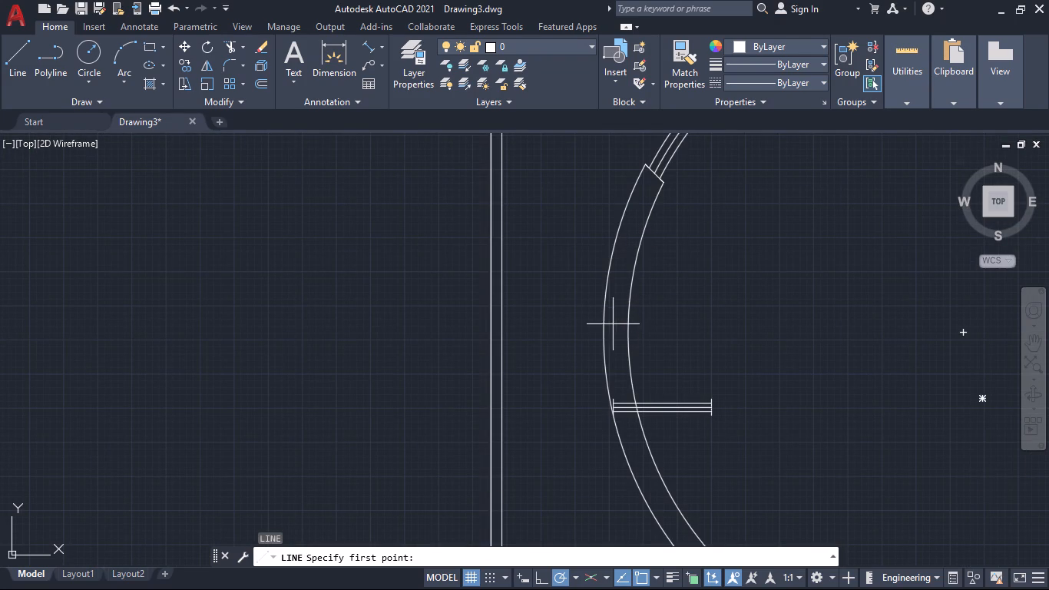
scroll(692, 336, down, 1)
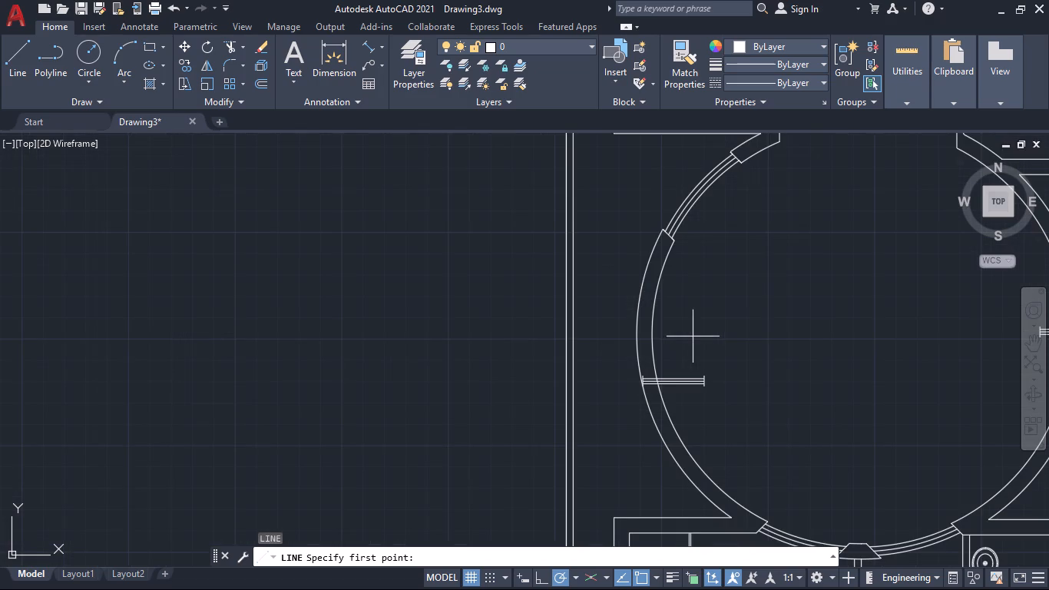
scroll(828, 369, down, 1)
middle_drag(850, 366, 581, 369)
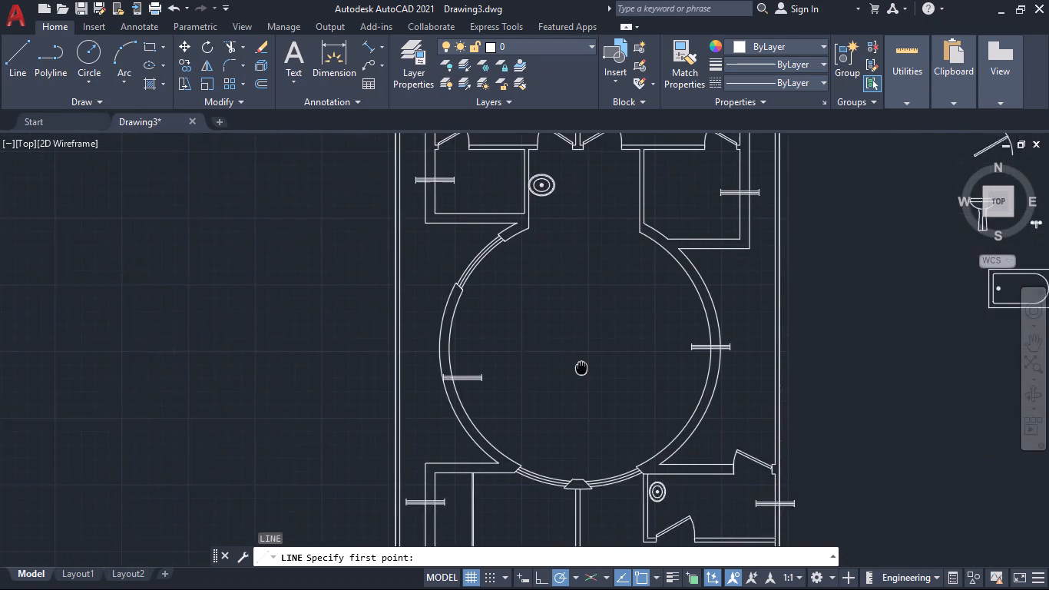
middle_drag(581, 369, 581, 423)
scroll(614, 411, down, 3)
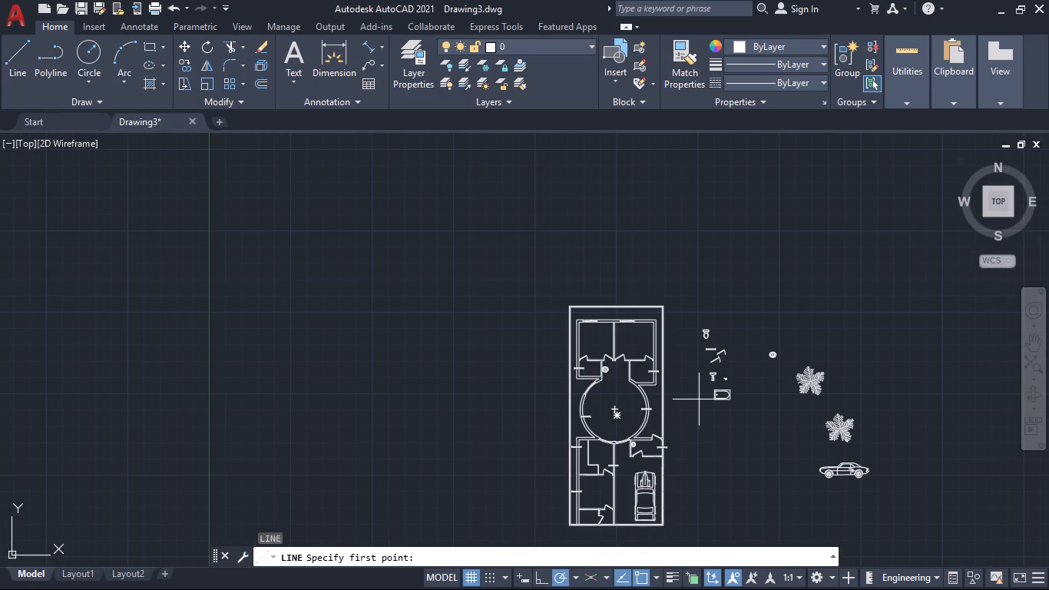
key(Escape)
Turn on Ortho mode and rotate the circular hall's east window symbol about 99° around its crossing with the wall's inner arc.
text(ro)
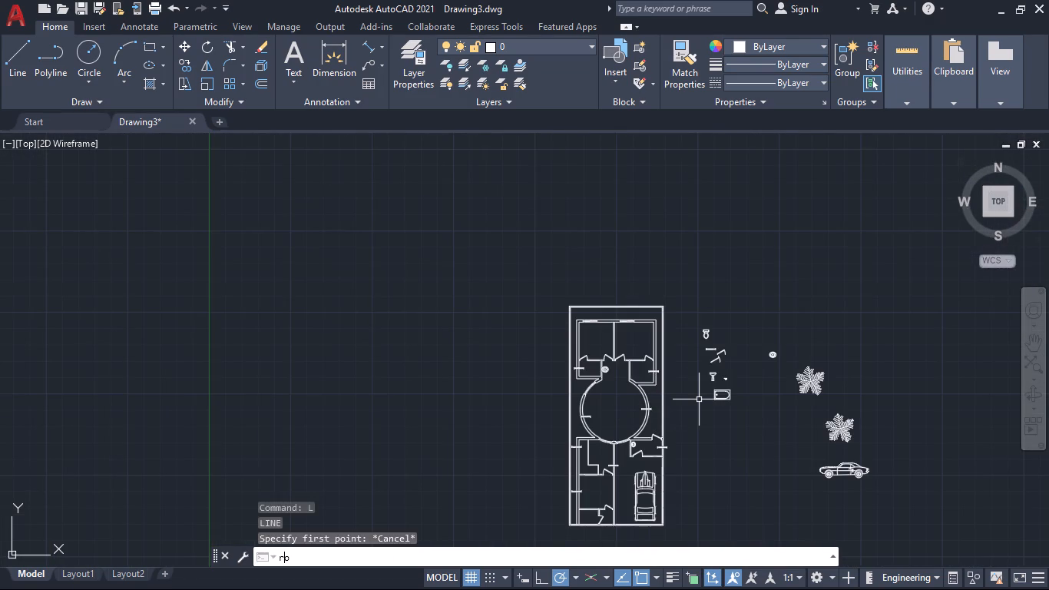
key(Return)
scroll(640, 421, up, 4)
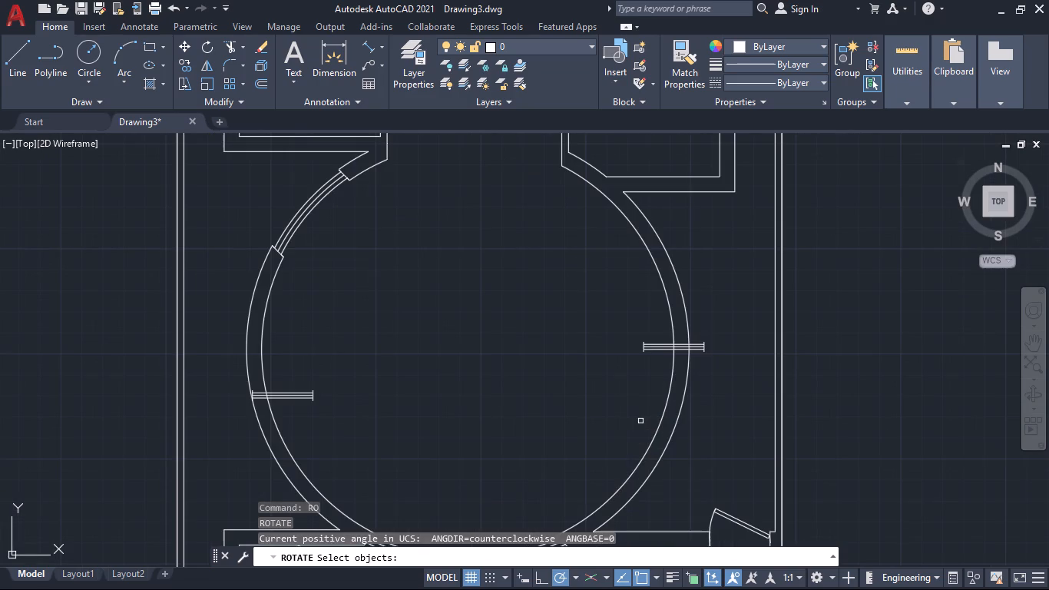
click(656, 346)
key(Return)
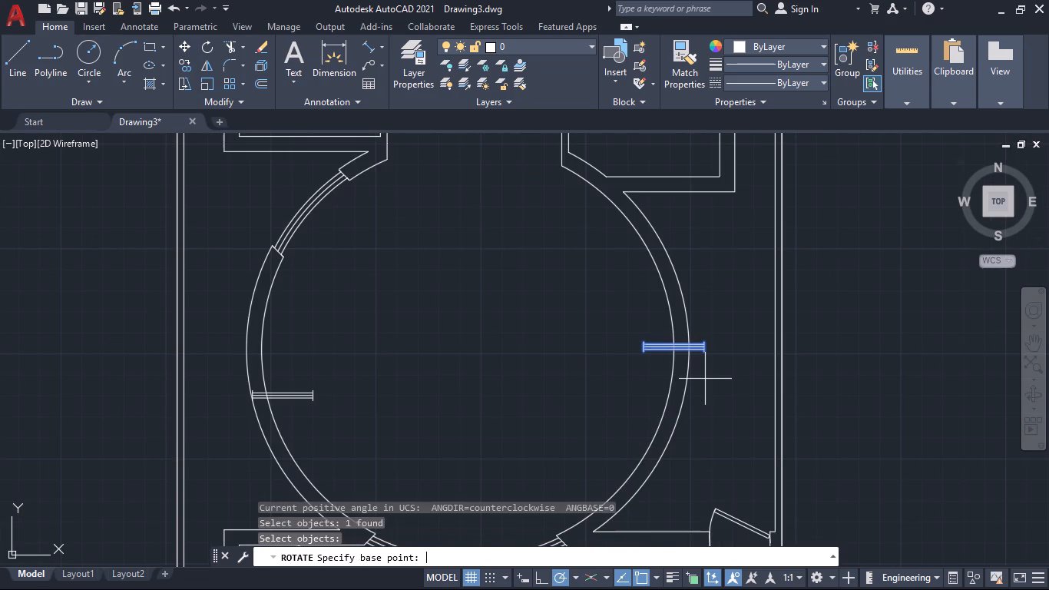
click(675, 348)
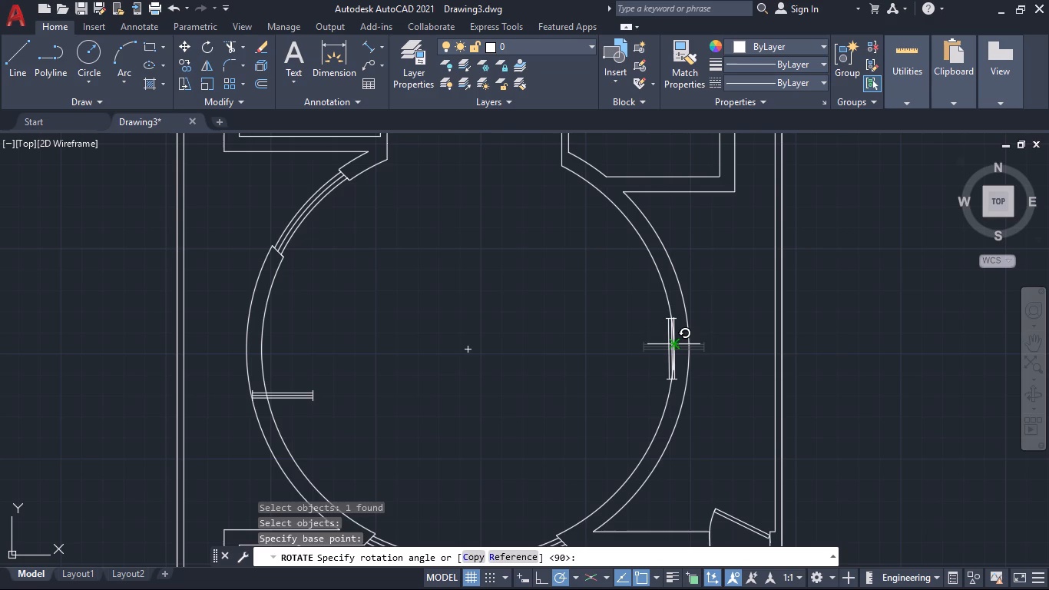
click(544, 580)
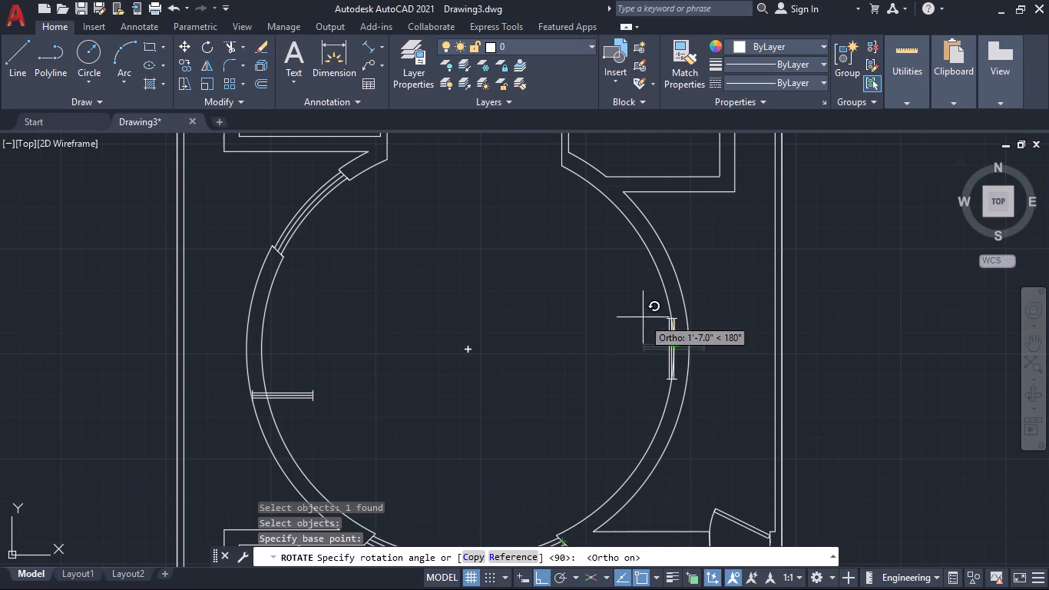
click(667, 281)
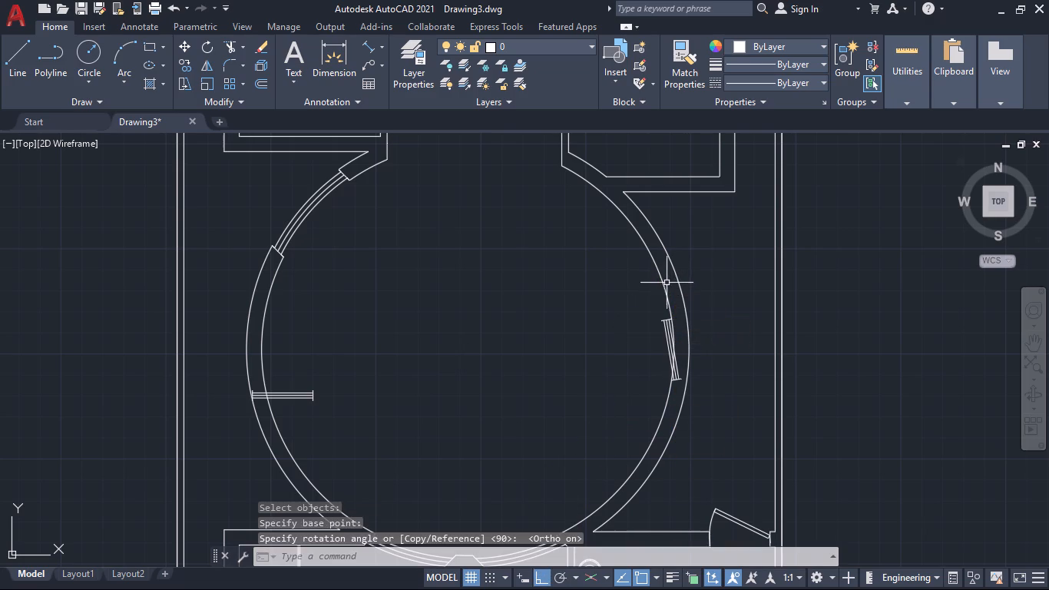
Rotate the window symbol on the circular hall's west wall about 100° around its outer end.
click(294, 393)
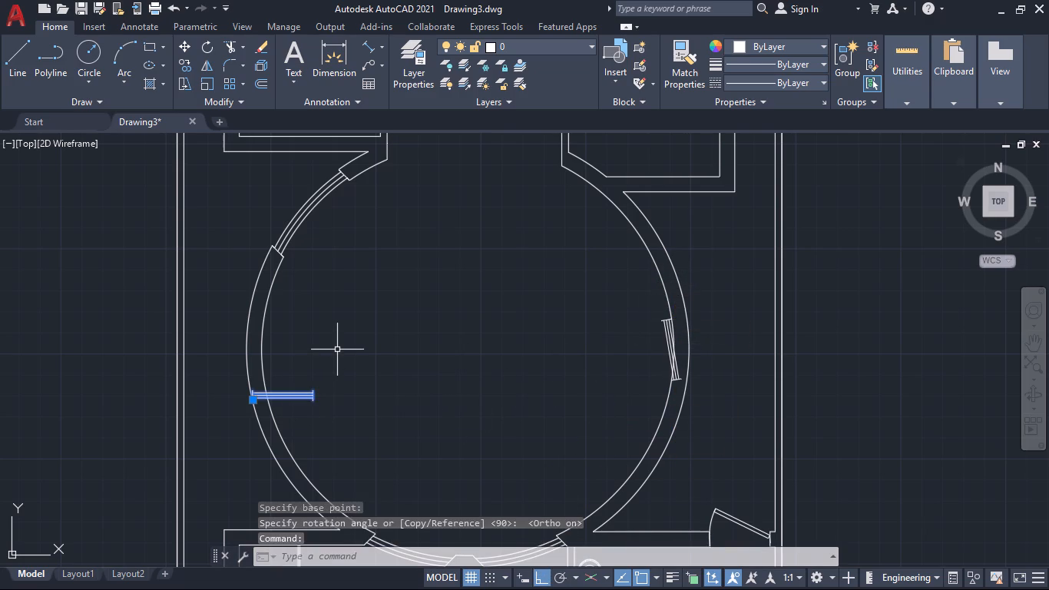
key(space)
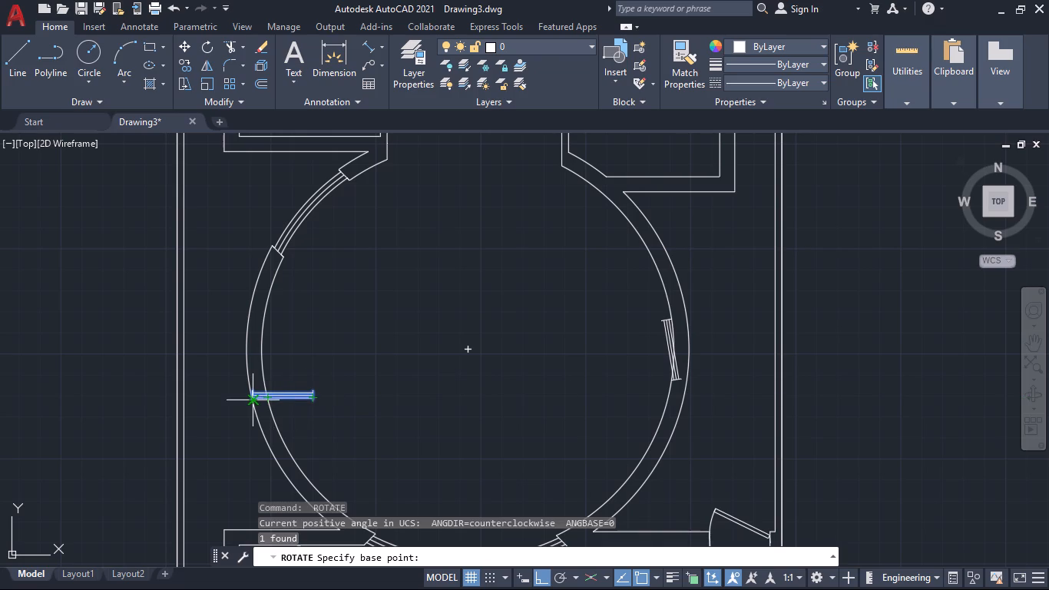
click(256, 399)
click(253, 371)
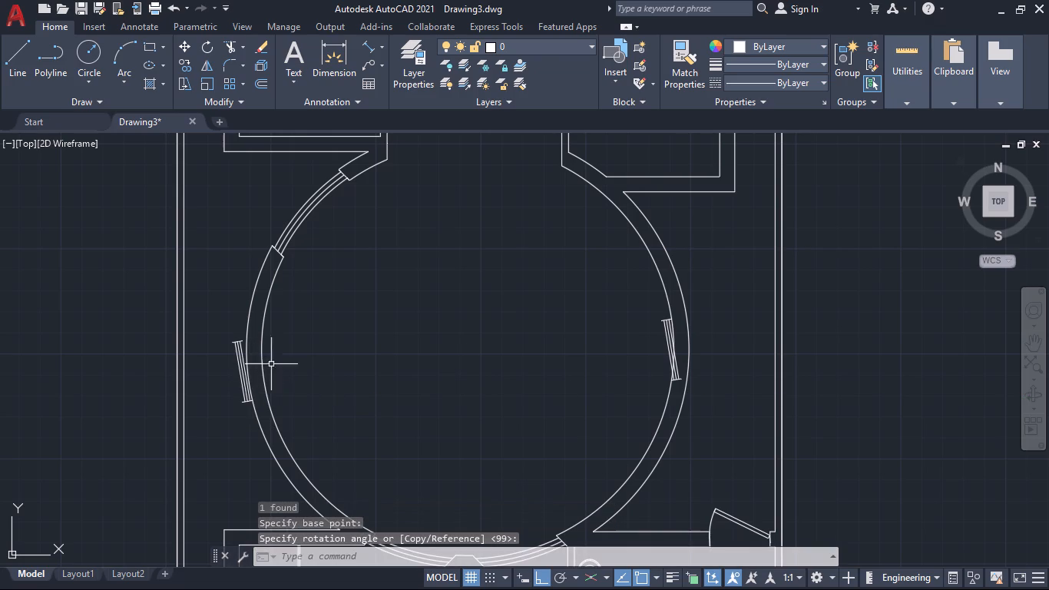
Rotate the window symbol on the east boundary wall of the small room north of the car 90° around its midpoint.
scroll(388, 356, down, 3)
middle_drag(426, 385, 423, 378)
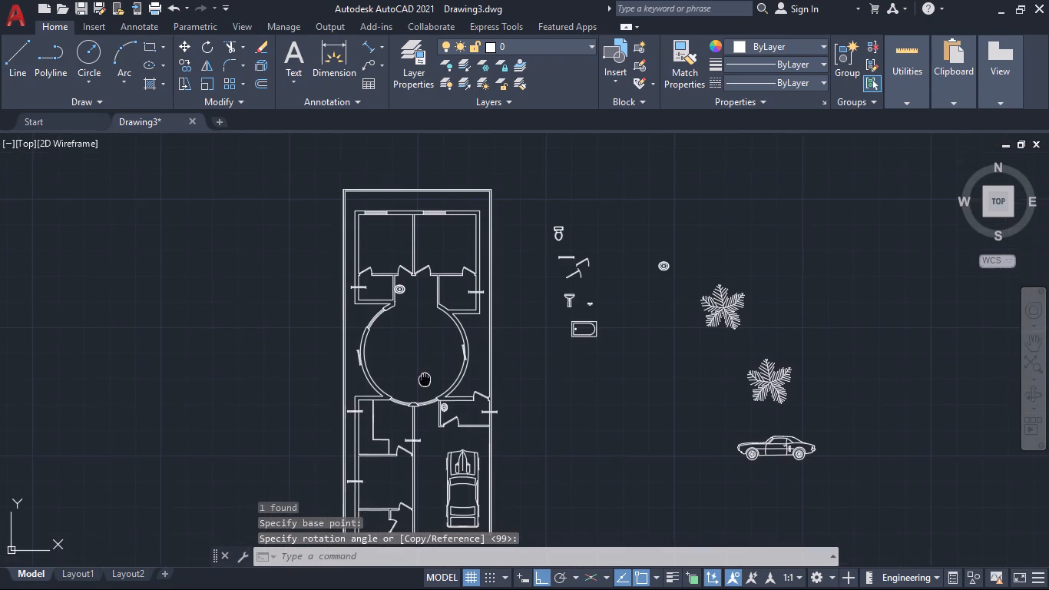
middle_drag(423, 378, 398, 338)
scroll(448, 389, up, 2)
click(472, 338)
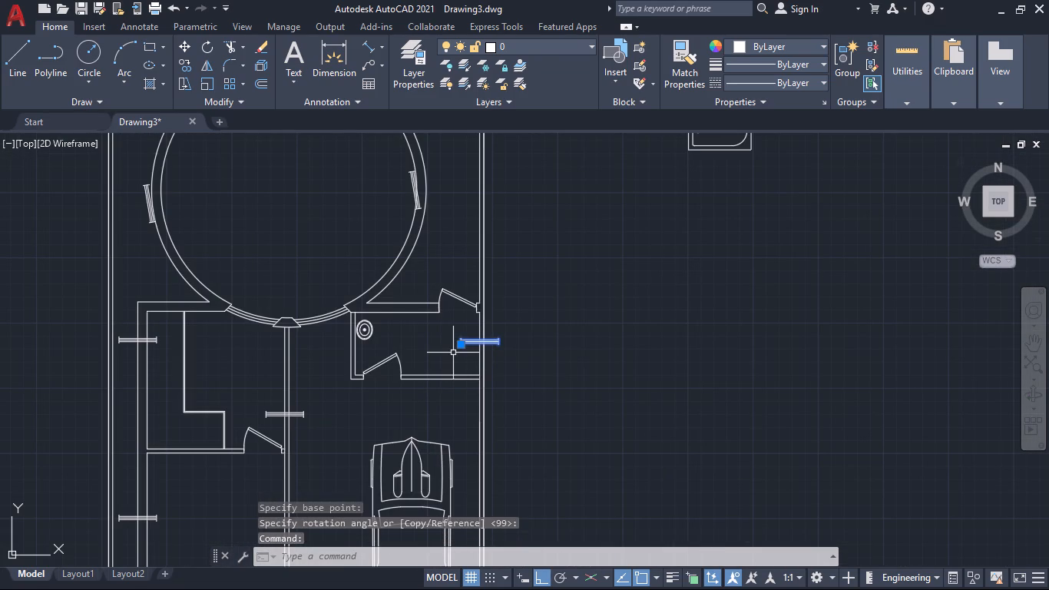
key(space)
scroll(447, 356, up, 3)
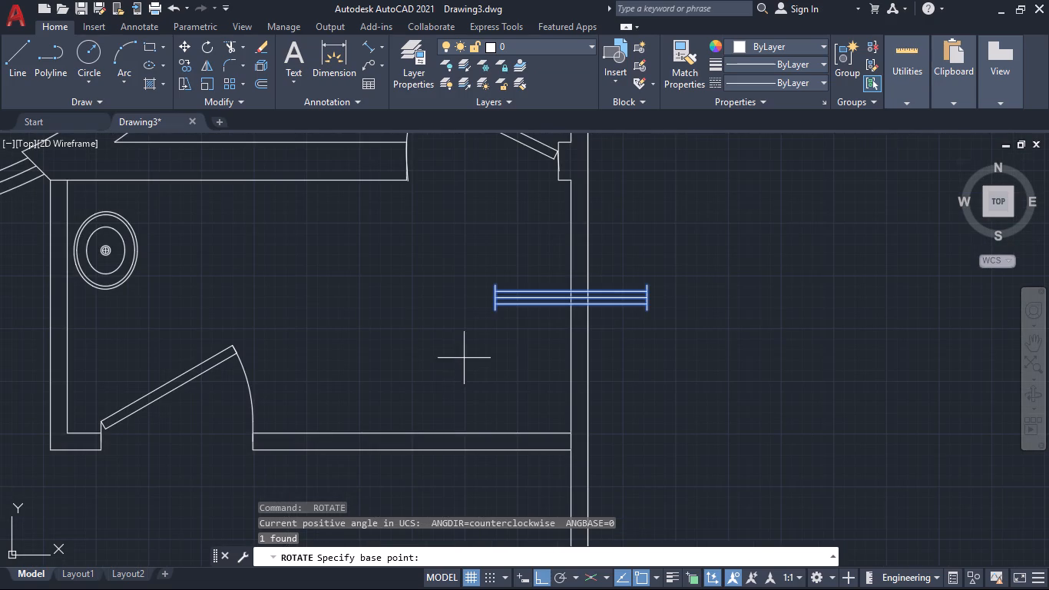
click(570, 306)
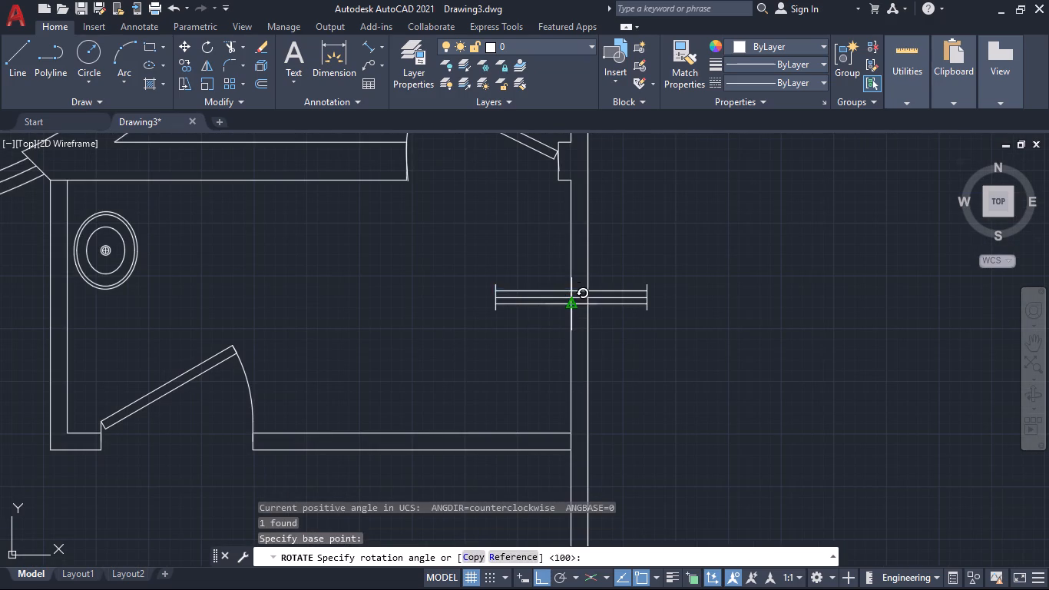
click(564, 290)
Rotate the window symbol on the counter room's east partition wall 90° around its midpoint to run along the wall.
scroll(451, 362, down, 1)
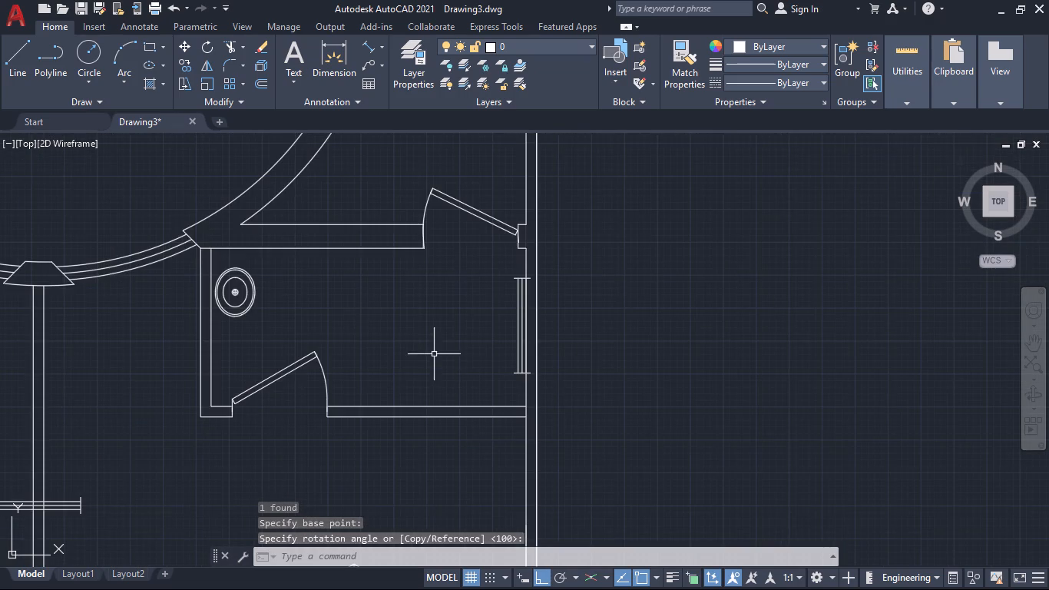
middle_drag(436, 351, 700, 254)
scroll(667, 291, down, 2)
click(518, 350)
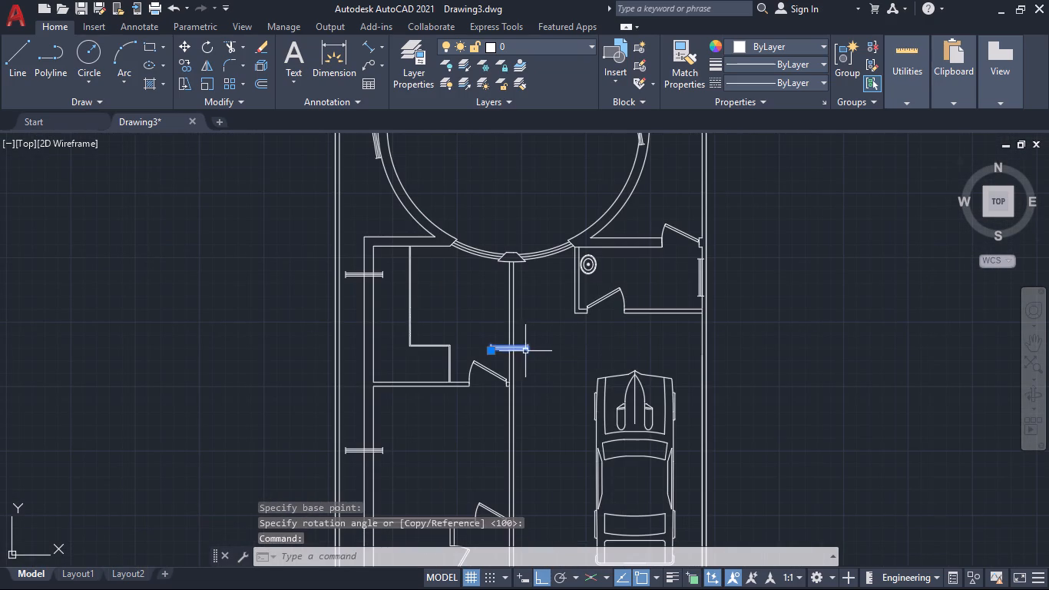
key(space)
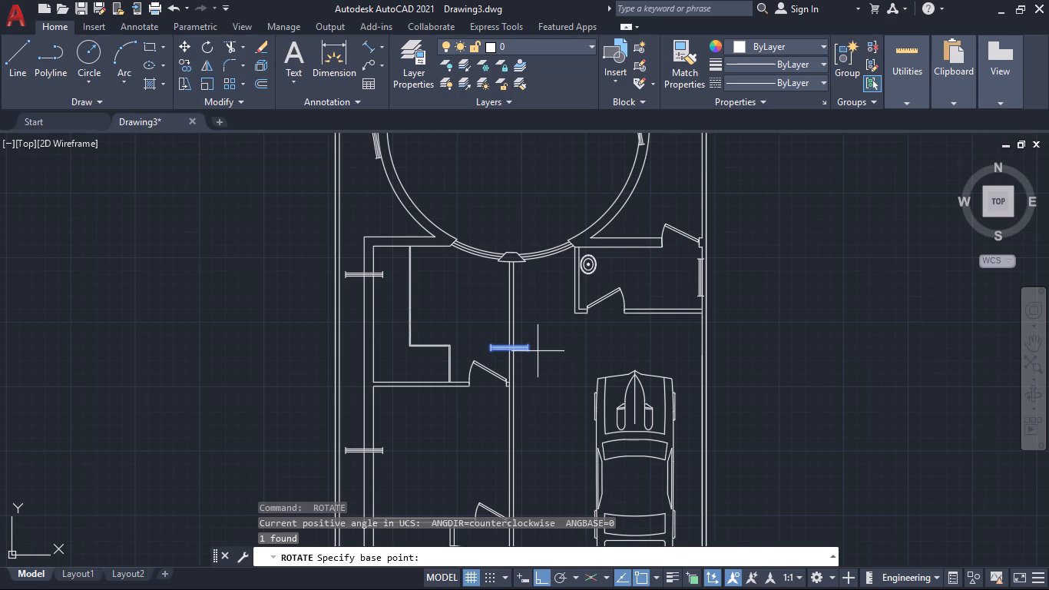
scroll(539, 350, up, 3)
click(413, 346)
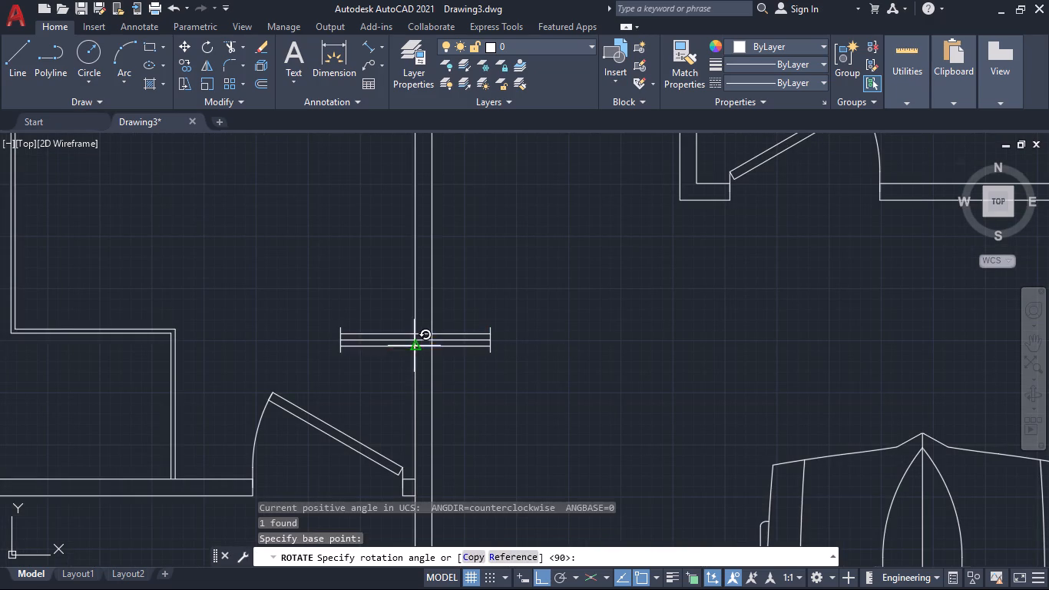
click(407, 321)
Rotate the window symbol on the counter room's west wall 90° around its midpoint to run along the wall.
scroll(326, 322, down, 1)
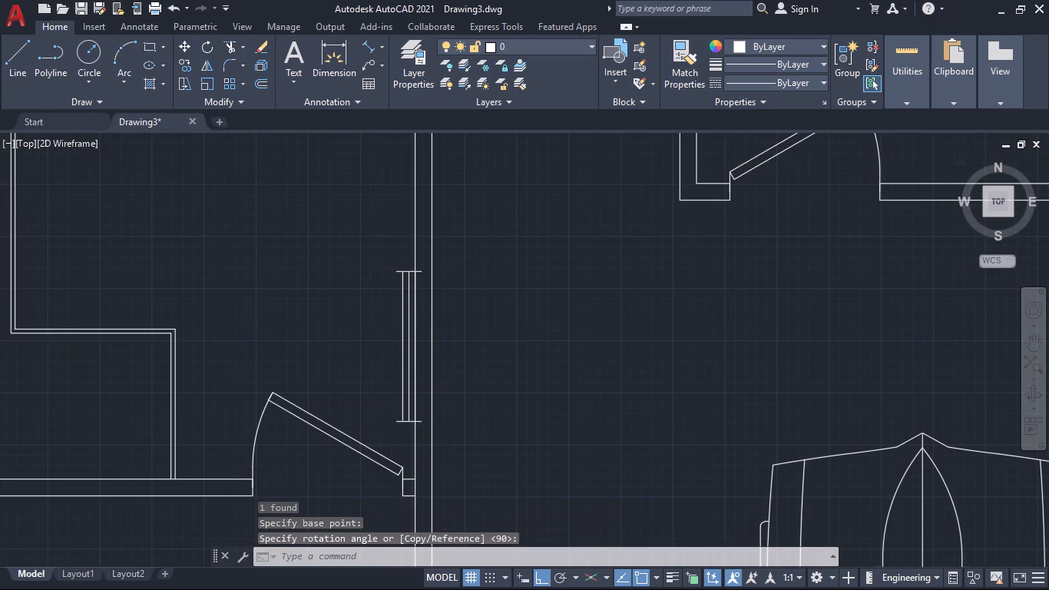
middle_drag(314, 325, 640, 323)
middle_drag(578, 269, 673, 483)
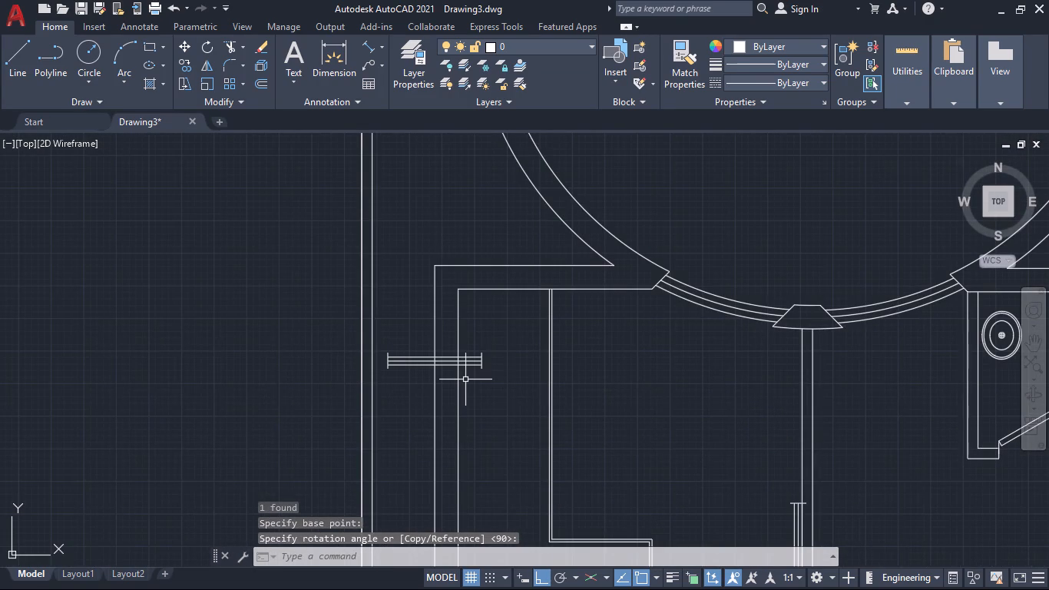
key(Return)
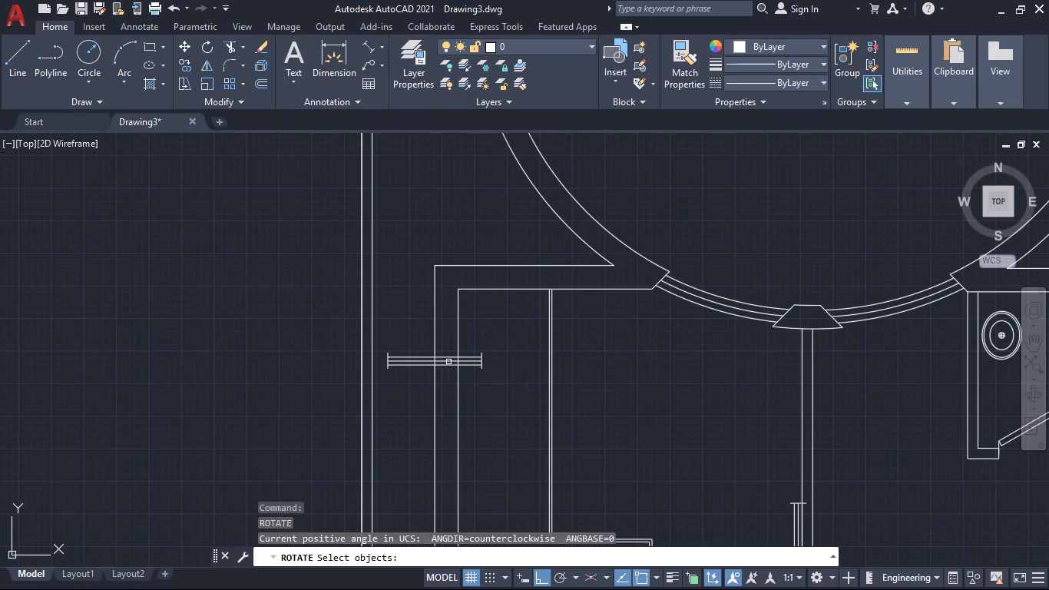
click(448, 361)
key(Return)
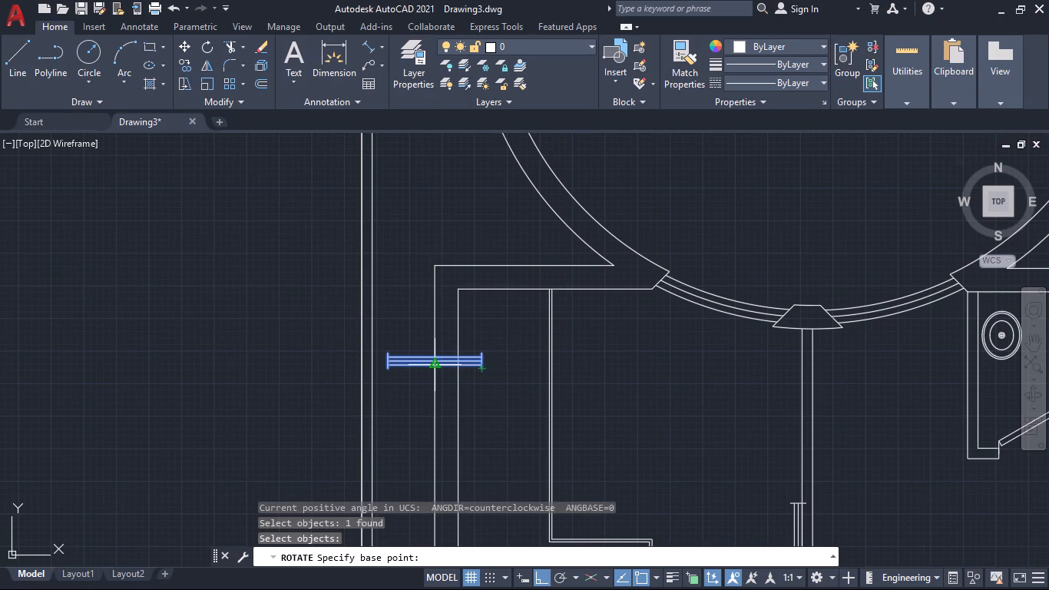
click(435, 365)
click(448, 329)
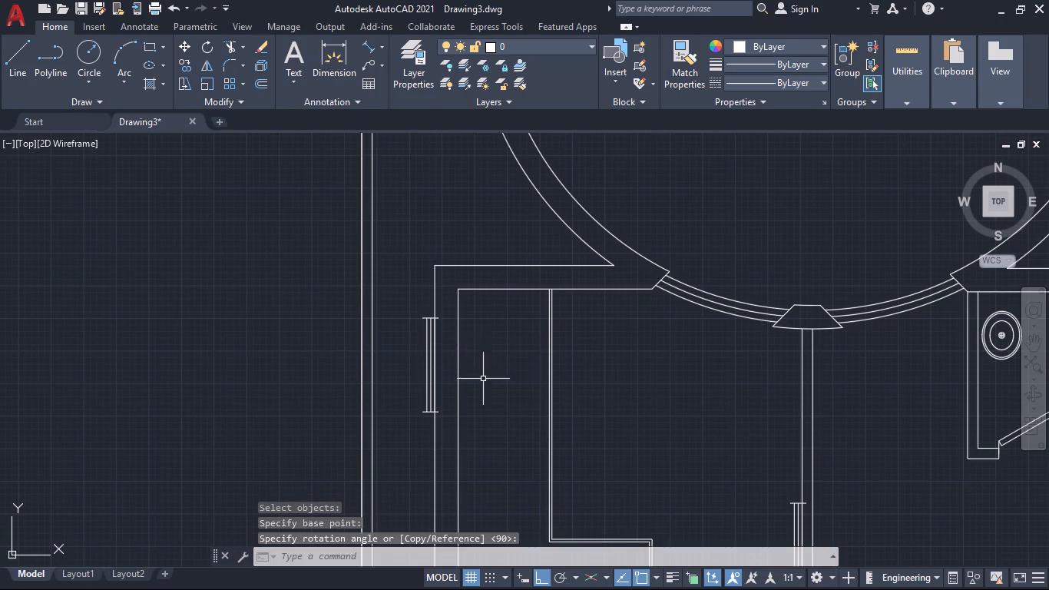
Rotate the window symbol on the west wall of the room south of the counter room 270° around its lower line's midpoint.
scroll(484, 381, down, 4)
scroll(488, 470, up, 2)
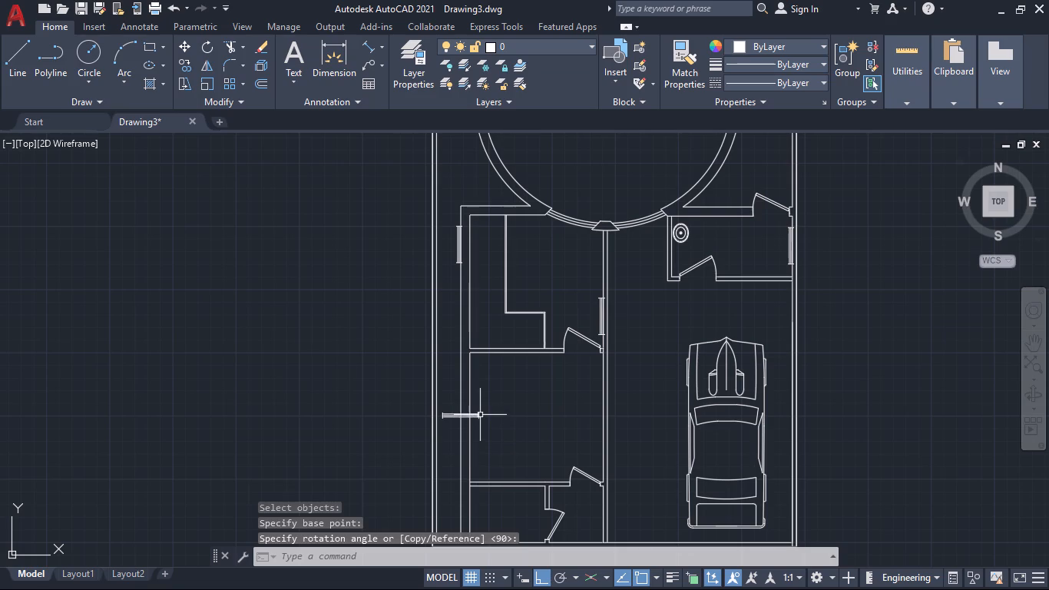
click(480, 413)
key(Return)
scroll(467, 432, up, 3)
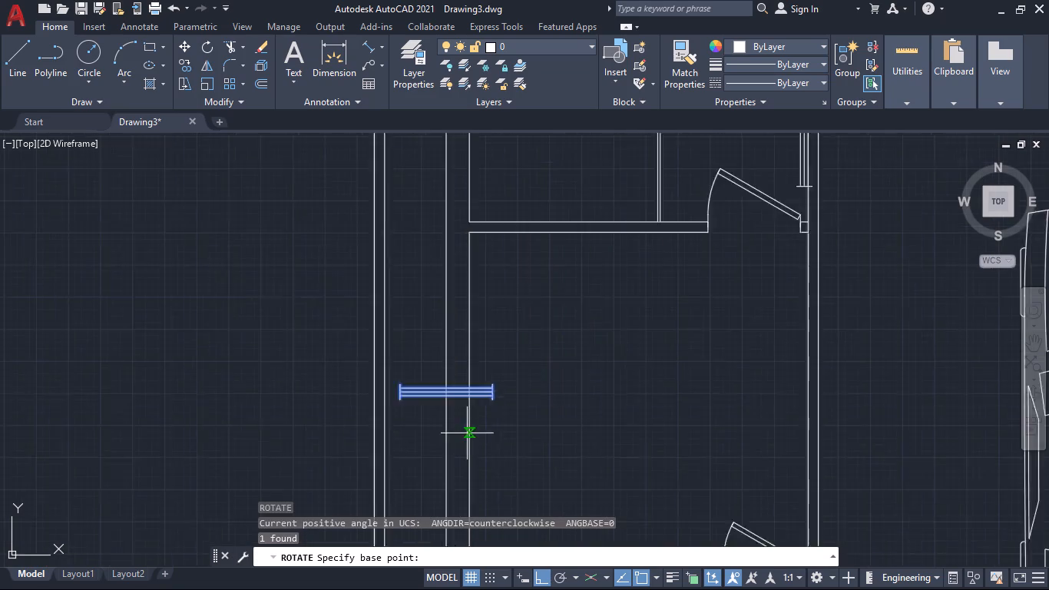
scroll(467, 433, up, 2)
click(376, 284)
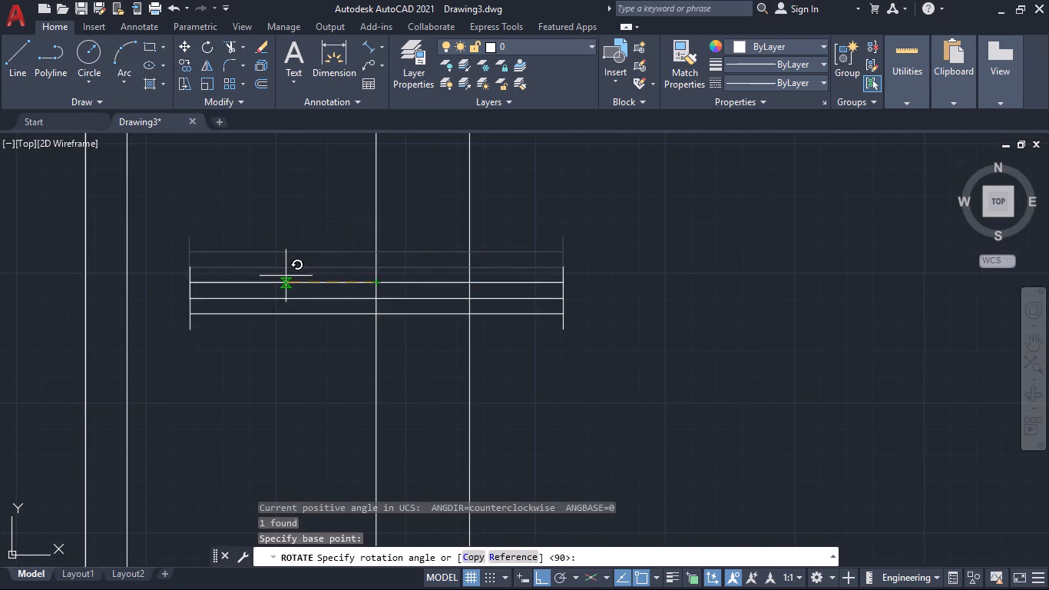
click(379, 420)
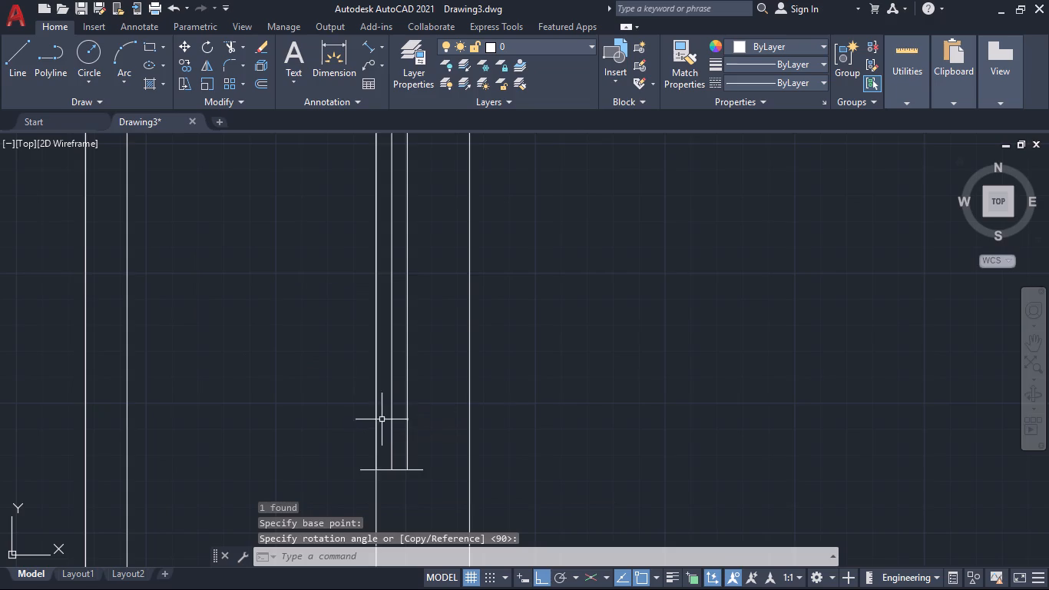
Rotate the window symbol on the east wall of the small room northeast of the circular hall 270° around its lower line's midpoint.
scroll(646, 361, down, 2)
middle_drag(678, 392, 498, 380)
scroll(505, 385, down, 3)
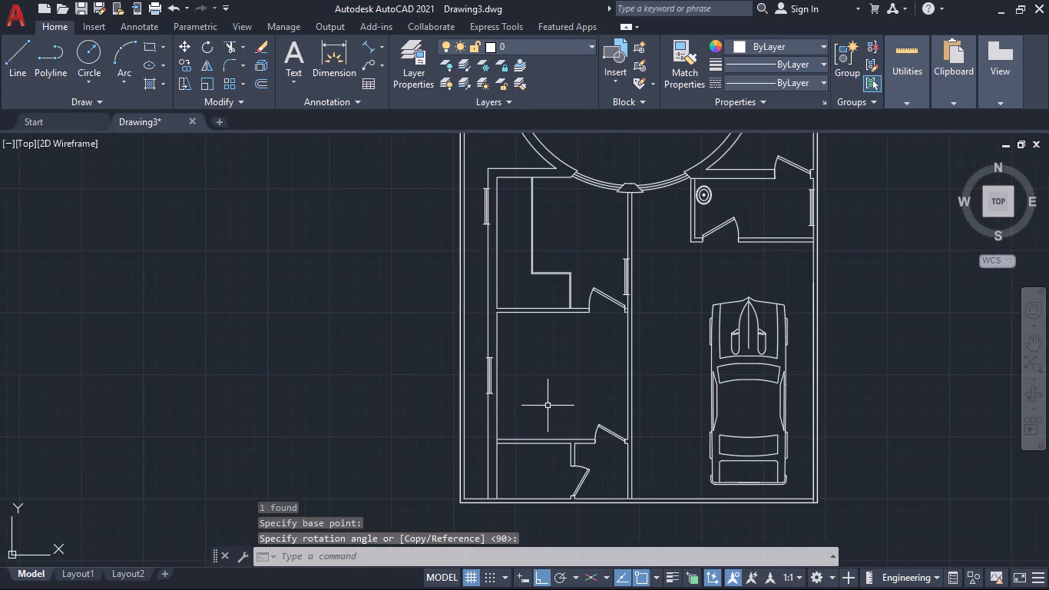
middle_drag(551, 400, 420, 483)
middle_drag(530, 373, 528, 502)
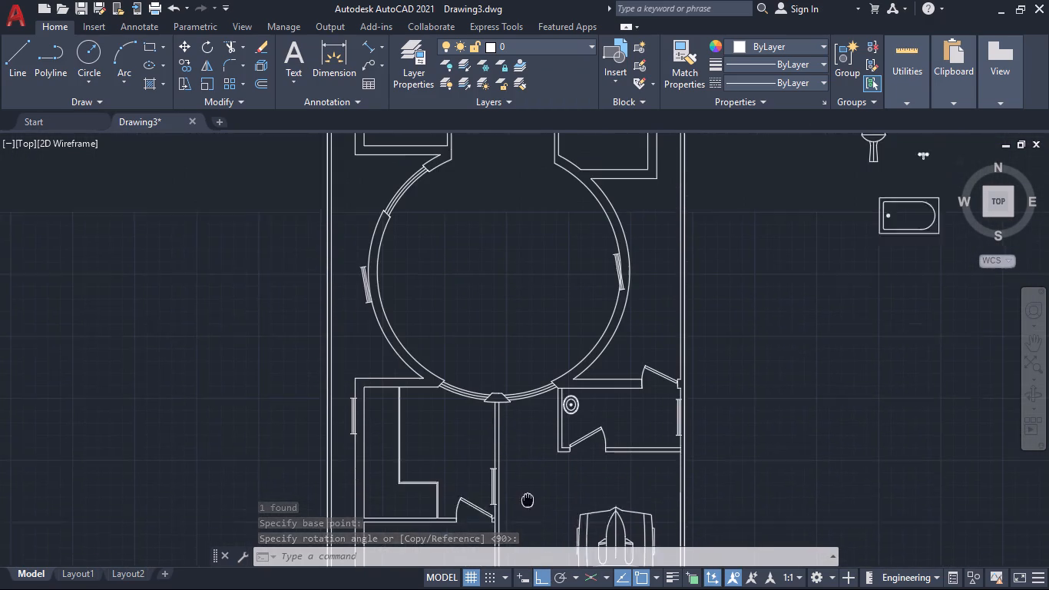
middle_drag(528, 502, 521, 536)
middle_drag(509, 331, 509, 589)
scroll(644, 462, up, 1)
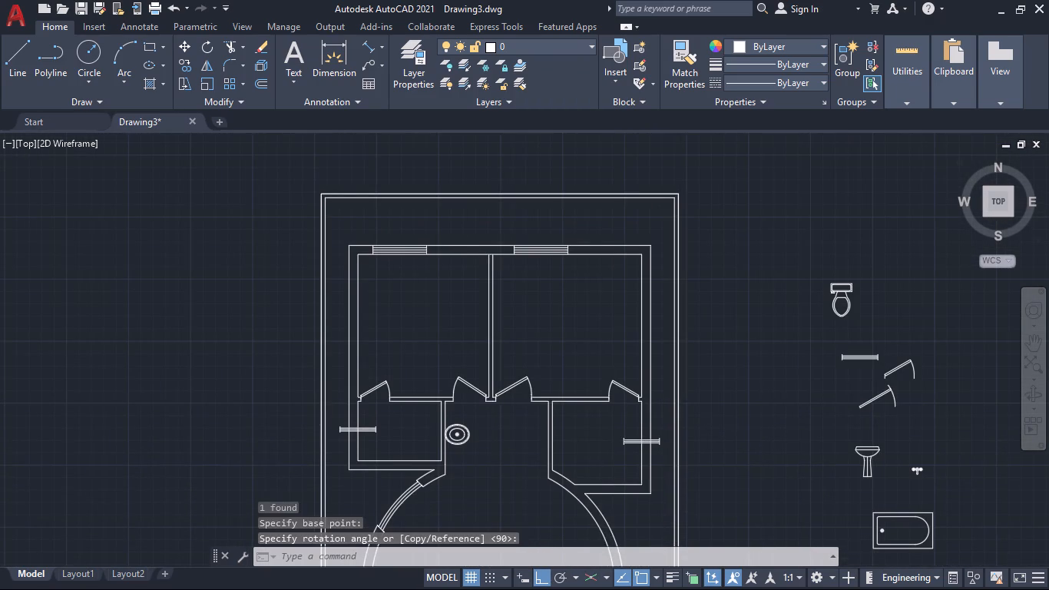
click(637, 433)
key(Return)
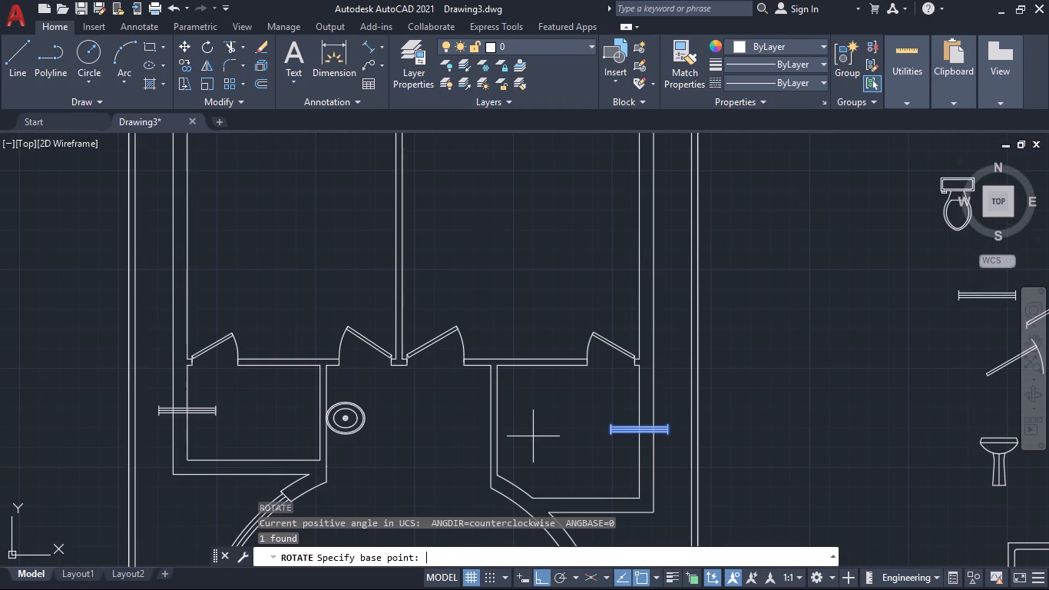
scroll(637, 437, up, 3)
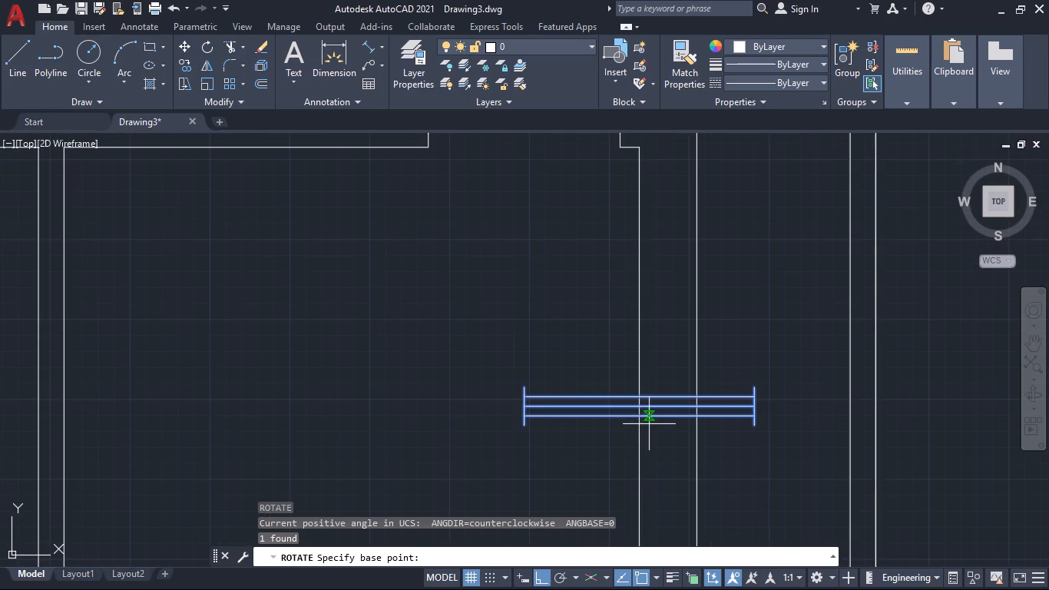
click(643, 418)
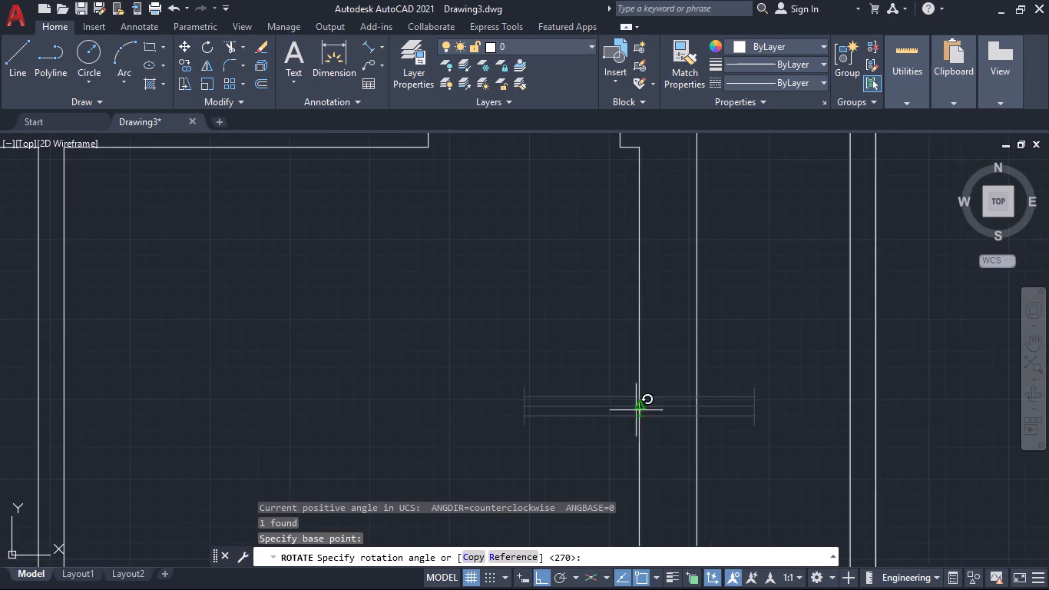
click(635, 485)
Rotate the window symbol on the west wall of the small room northwest of the circular hall 90° around its lower line's midpoint.
scroll(571, 434, down, 2)
middle_drag(509, 452, 848, 308)
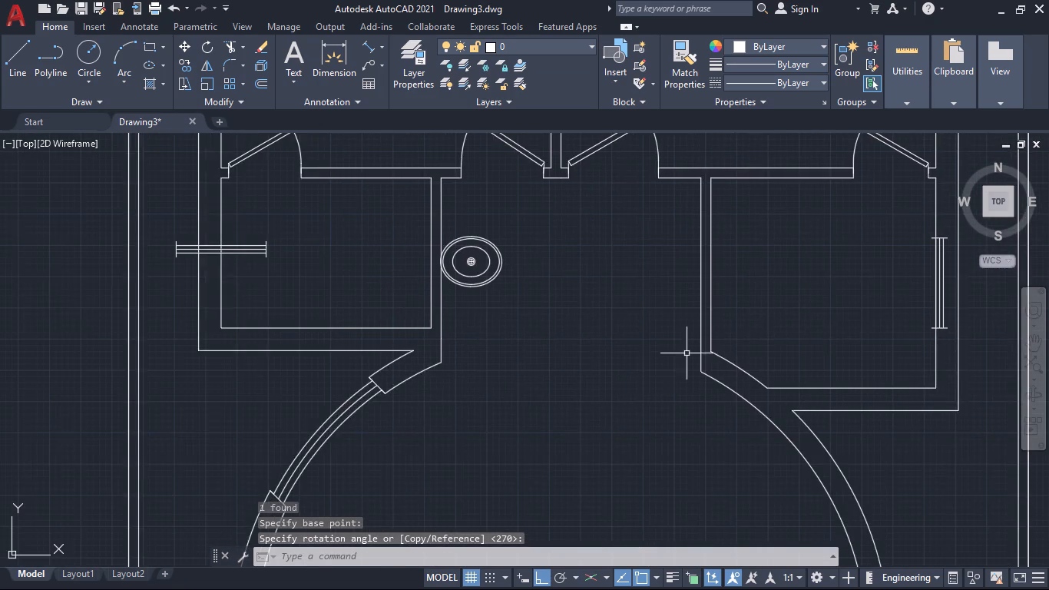
scroll(618, 375, down, 1)
middle_drag(569, 385, 651, 447)
scroll(444, 374, up, 1)
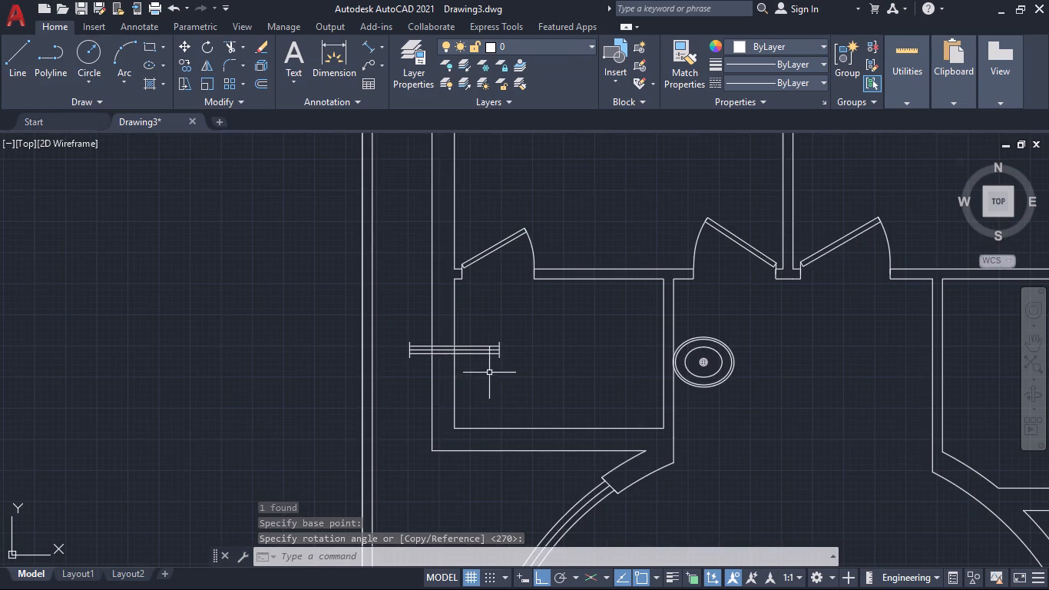
click(492, 373)
click(491, 341)
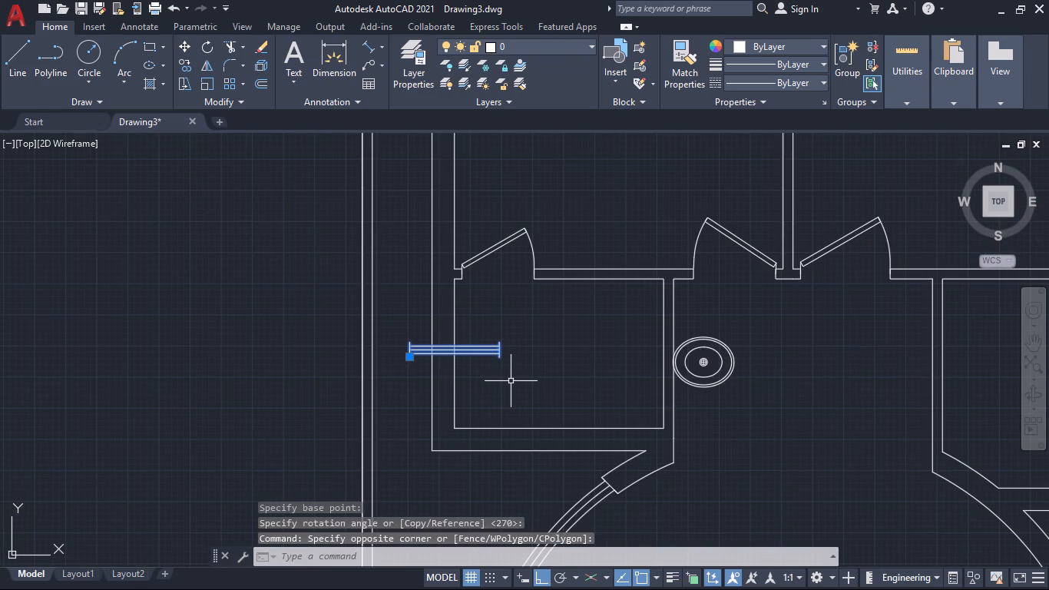
key(Return)
scroll(476, 369, up, 2)
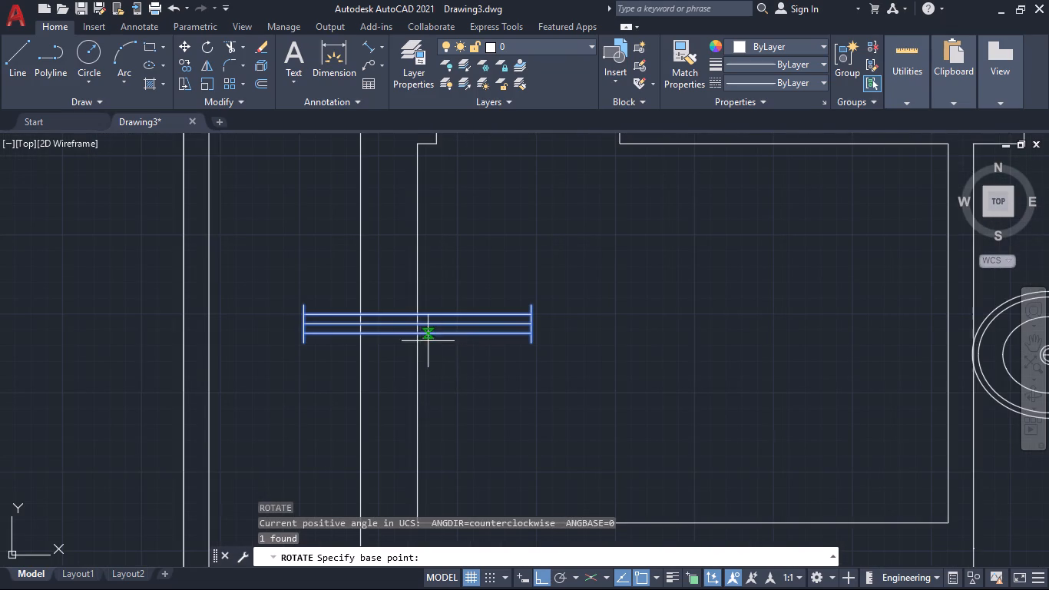
click(419, 336)
click(424, 270)
Scale the bathtub symbol beside the plan down to about 80% of its size from its lower-left corner.
scroll(534, 356, down, 1)
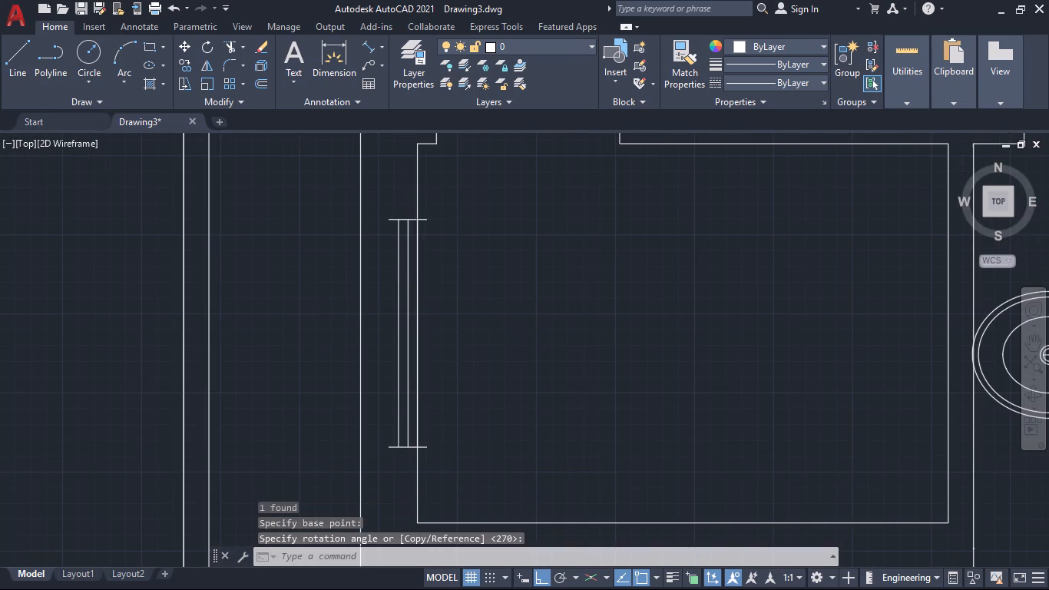
scroll(538, 358, down, 3)
middle_drag(587, 365, 410, 384)
scroll(474, 419, down, 1)
middle_drag(489, 431, 494, 260)
scroll(499, 313, down, 2)
middle_drag(575, 396, 577, 393)
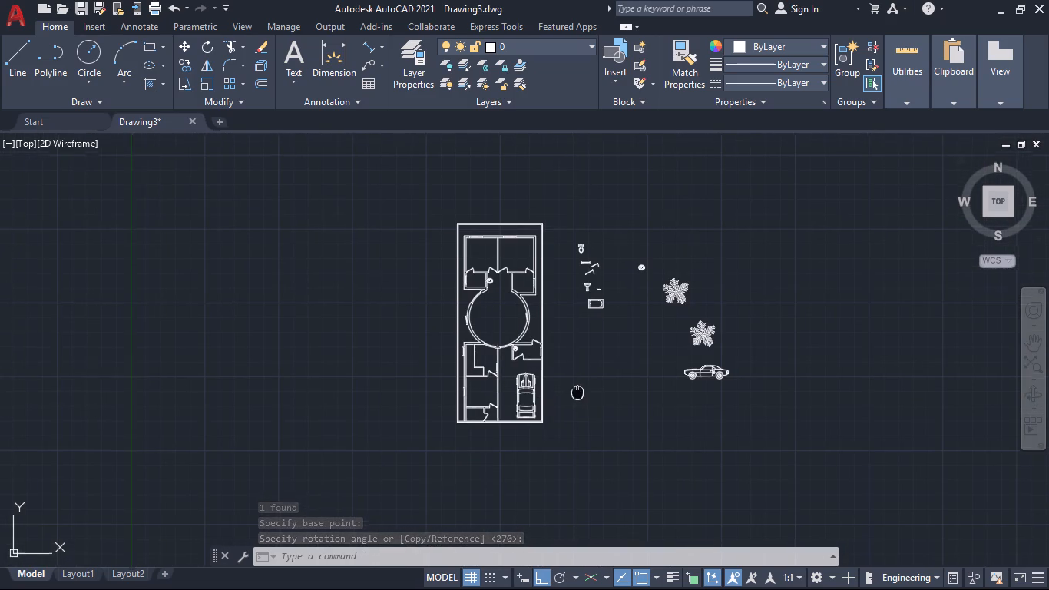
middle_drag(577, 393, 602, 406)
scroll(597, 406, up, 1)
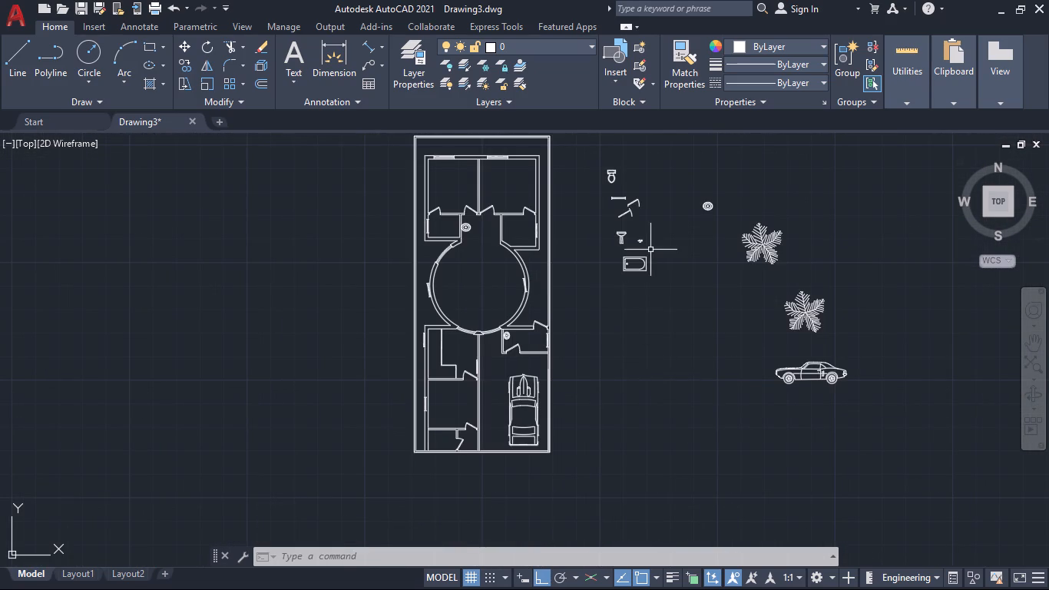
middle_click(657, 250)
scroll(657, 250, up, 3)
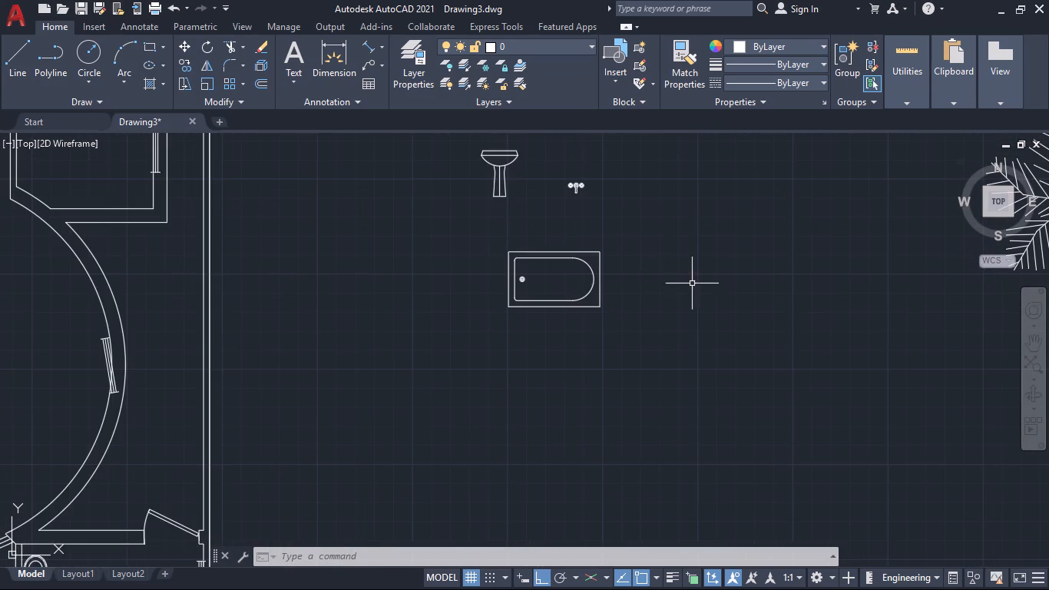
scroll(700, 283, down, 2)
middle_drag(637, 330, 657, 426)
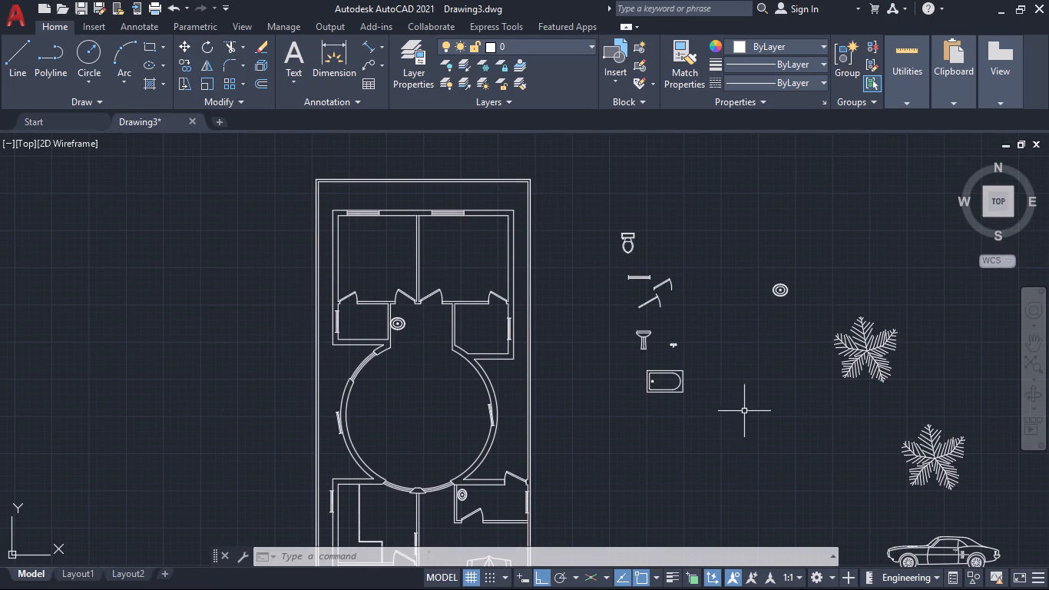
click(744, 411)
click(621, 360)
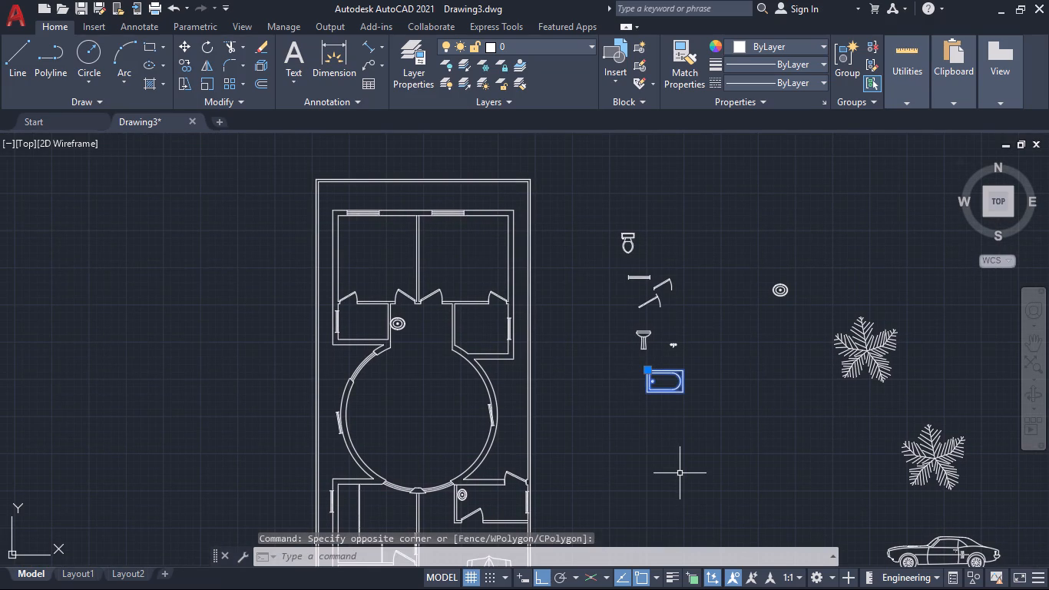
text(sc)
key(Return)
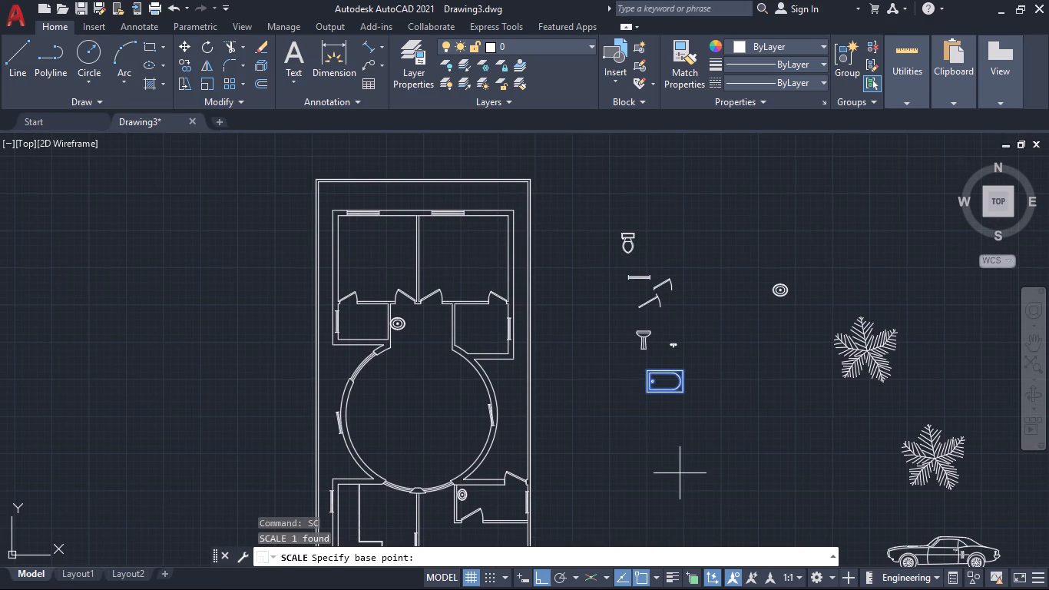
scroll(646, 408, up, 2)
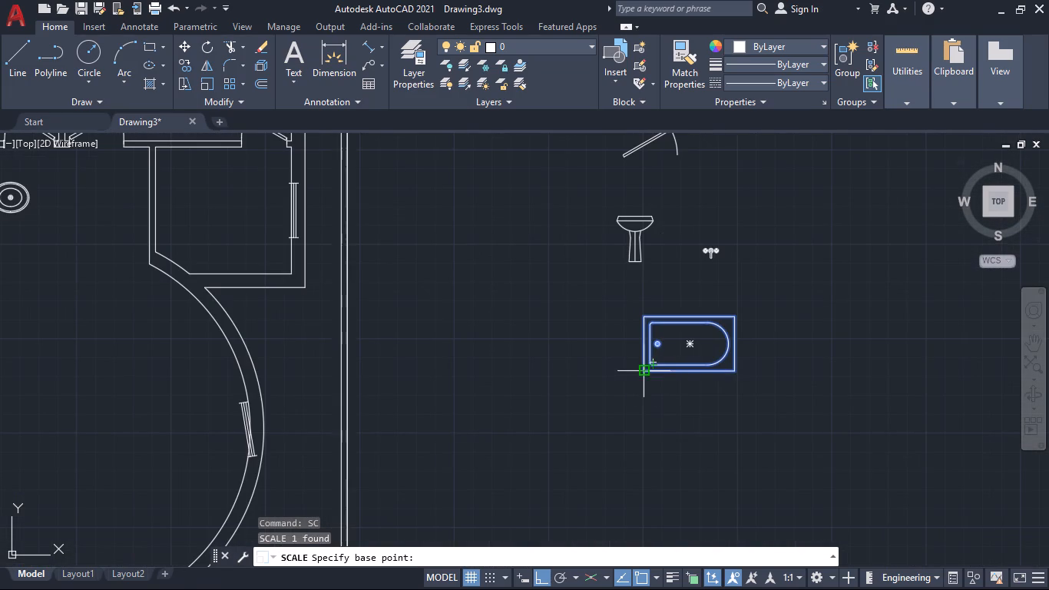
click(648, 370)
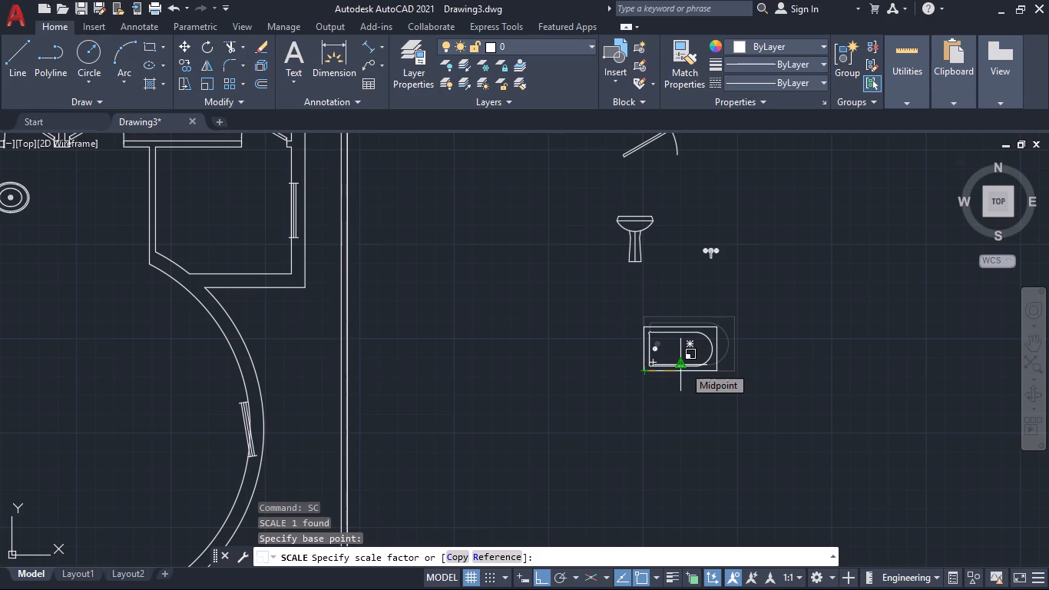
click(678, 366)
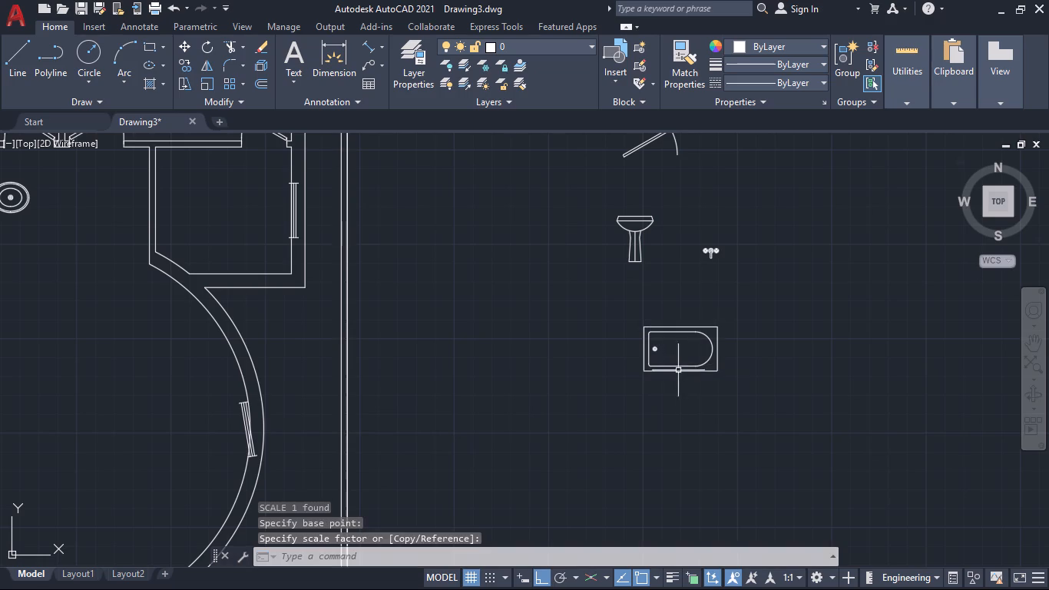
Copy the bathtub by its lower-left corner, with Ortho off, into the northwest corner of the small room northeast of the circular hall.
scroll(689, 413, down, 1)
click(731, 409)
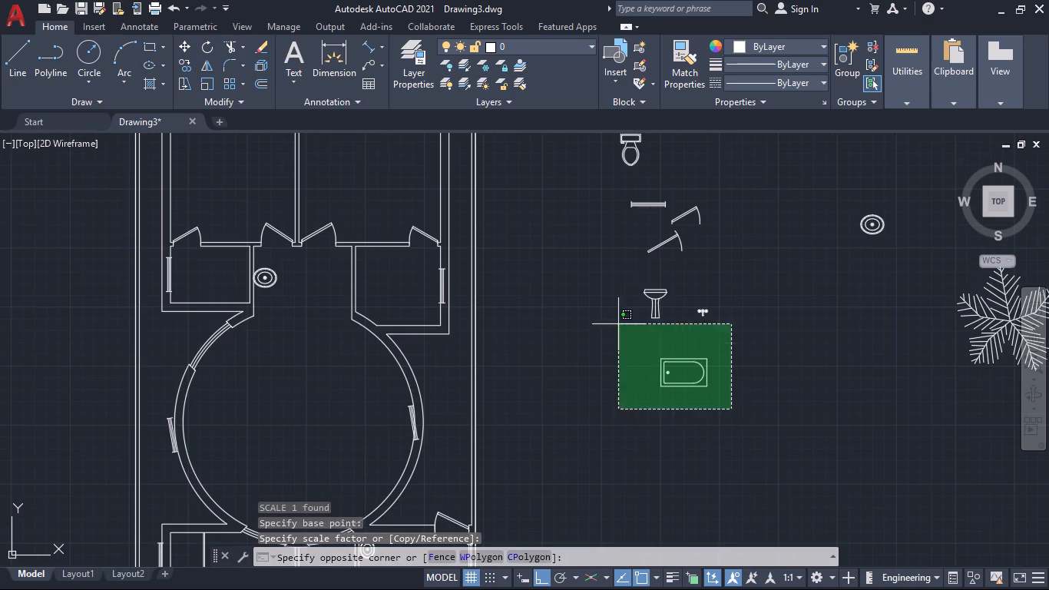
click(618, 323)
text(co)
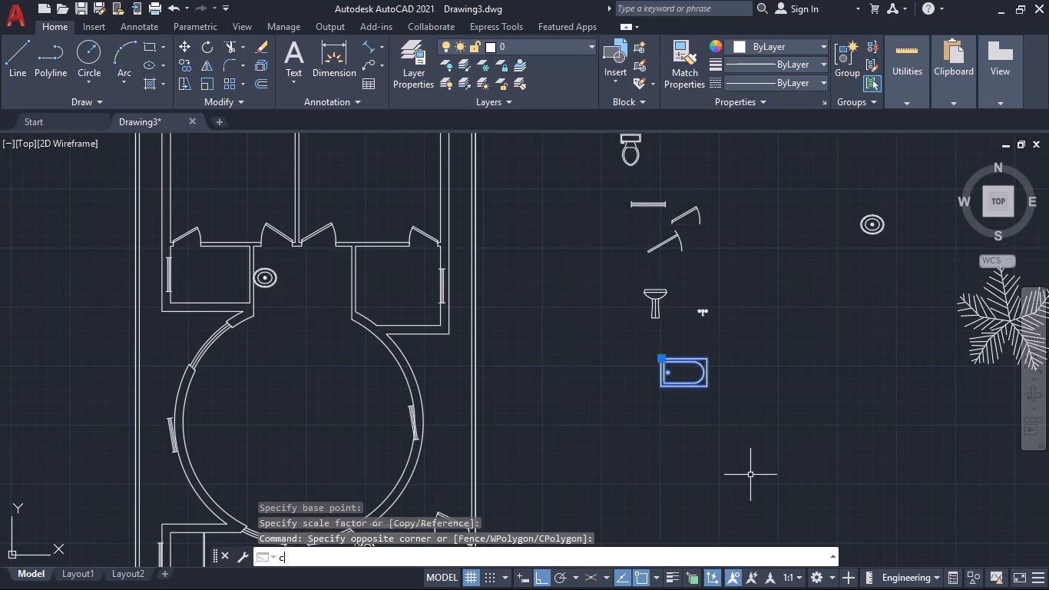
key(Return)
scroll(750, 474, up, 1)
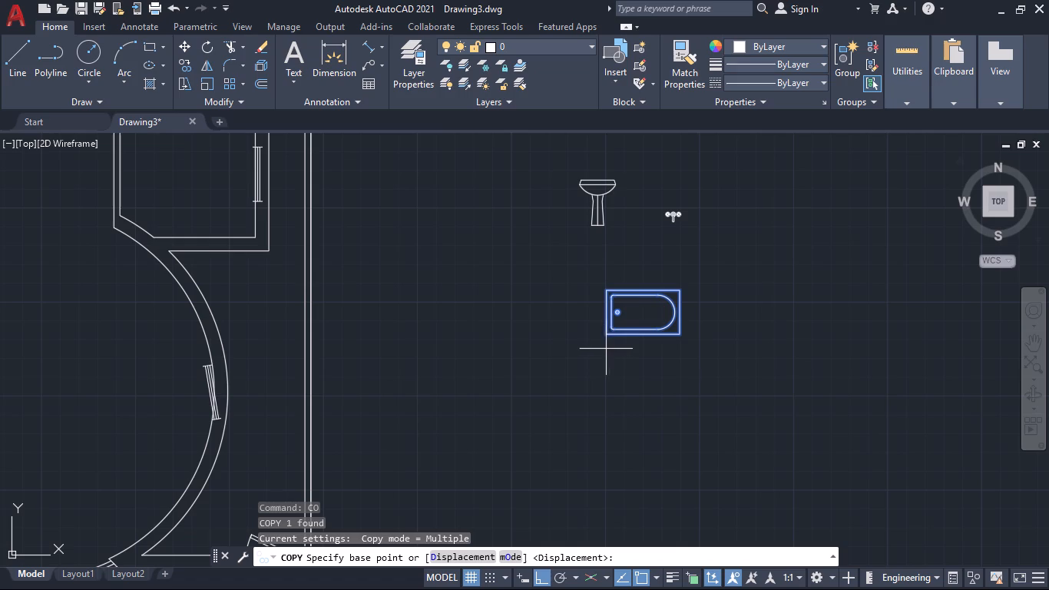
click(607, 333)
scroll(373, 333, down, 2)
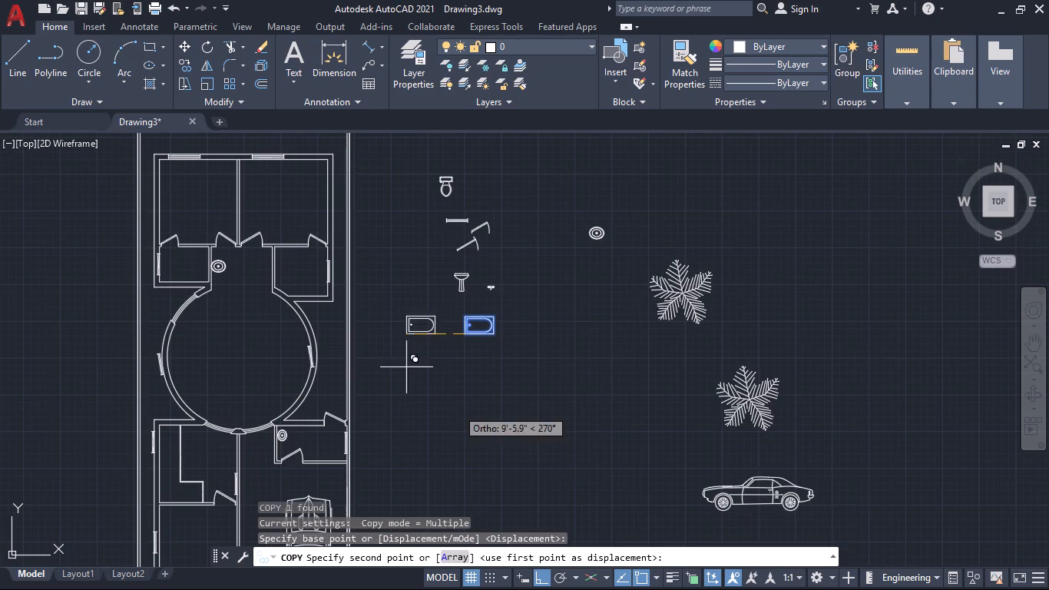
click(538, 572)
middle_drag(422, 370, 574, 490)
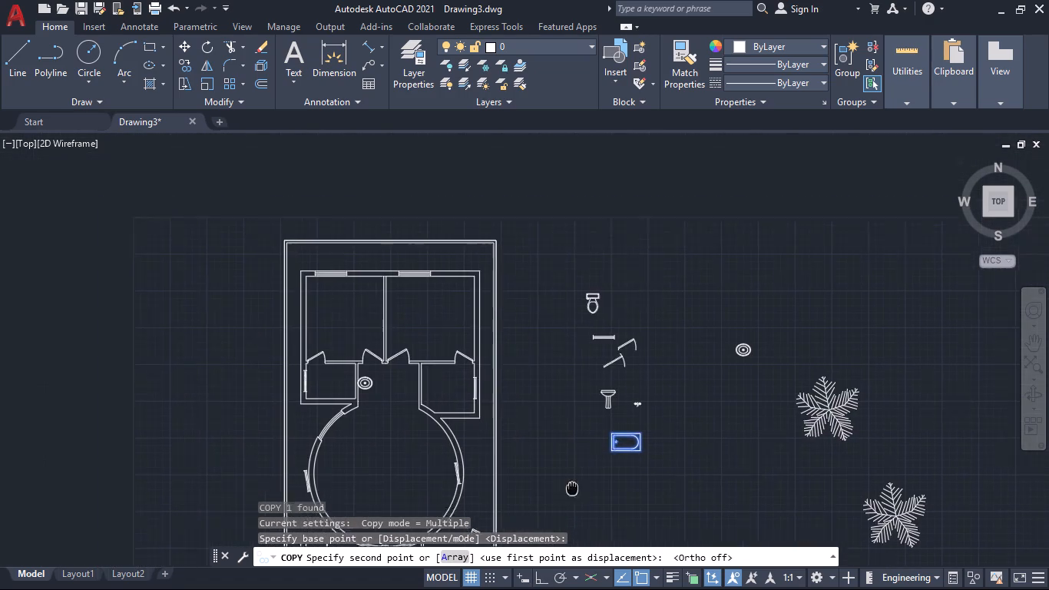
middle_drag(574, 490, 591, 500)
scroll(457, 408, up, 3)
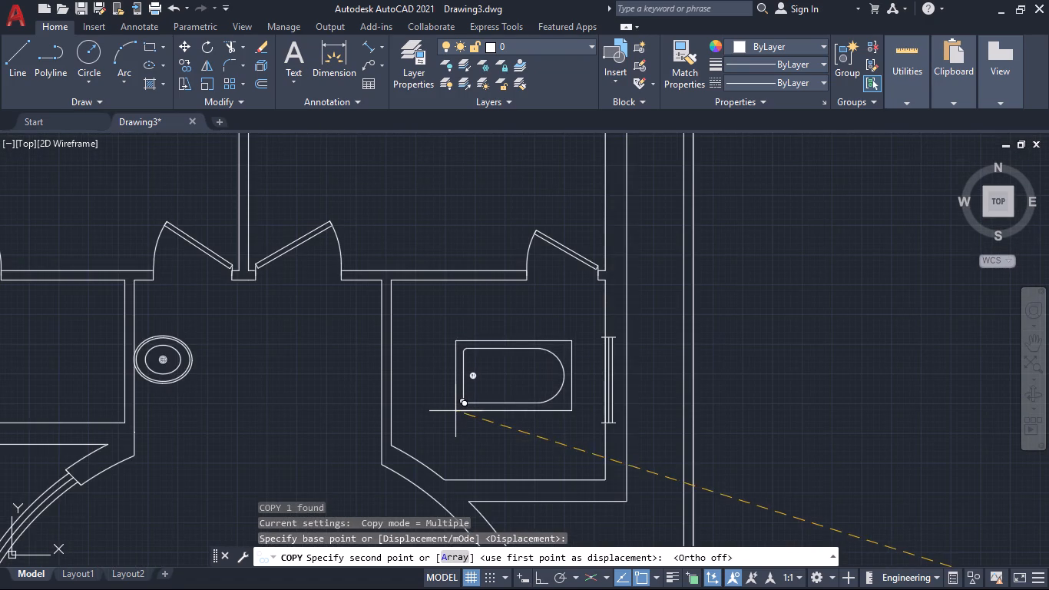
click(391, 349)
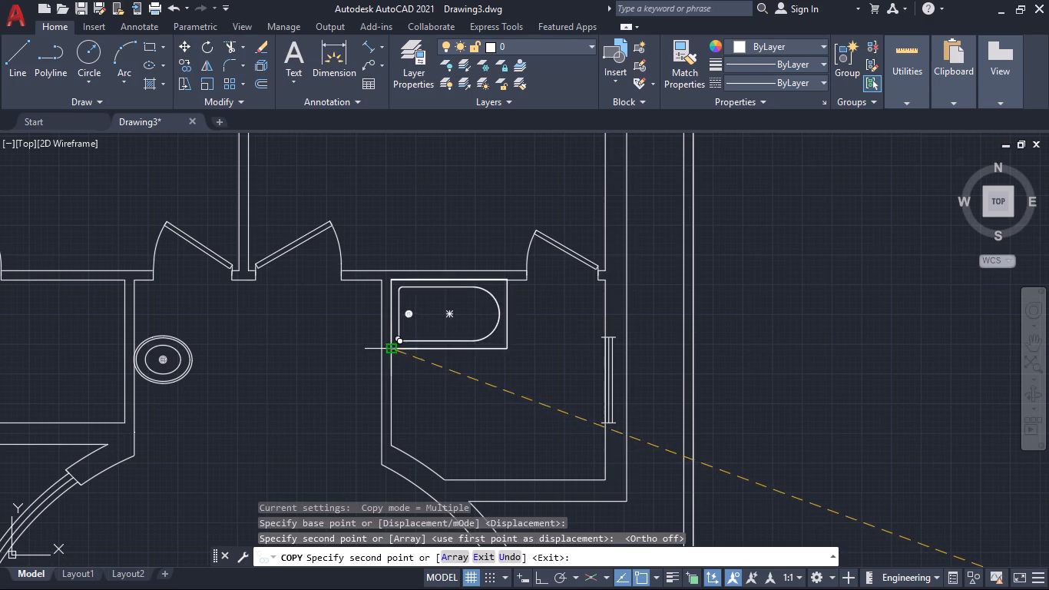
Place another bathtub copy in the northeast corner of the small room northwest of the circular hall.
scroll(408, 416, up, 2)
scroll(408, 416, down, 2)
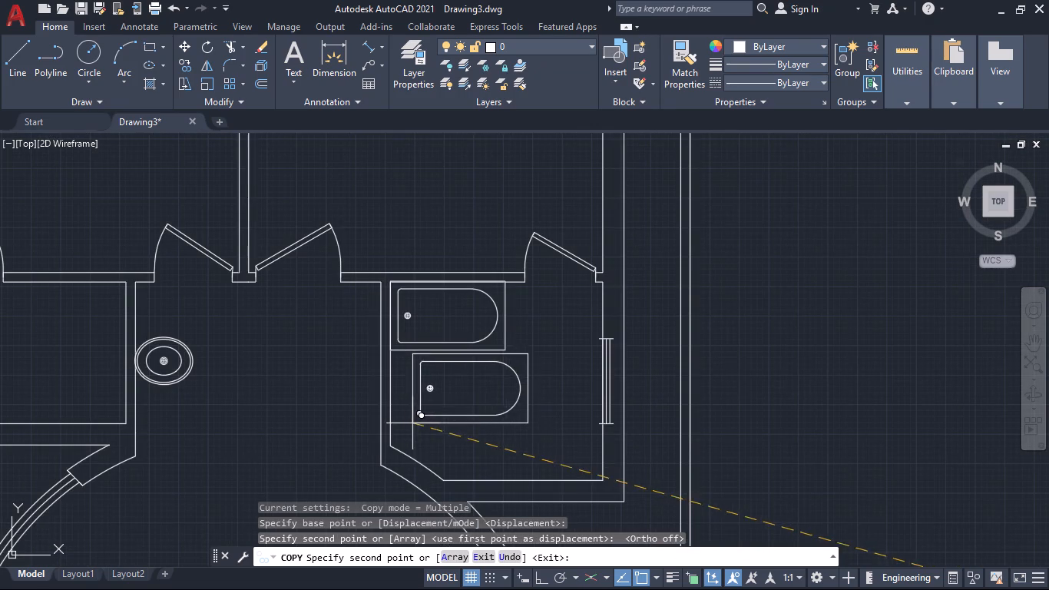
middle_drag(435, 446, 704, 390)
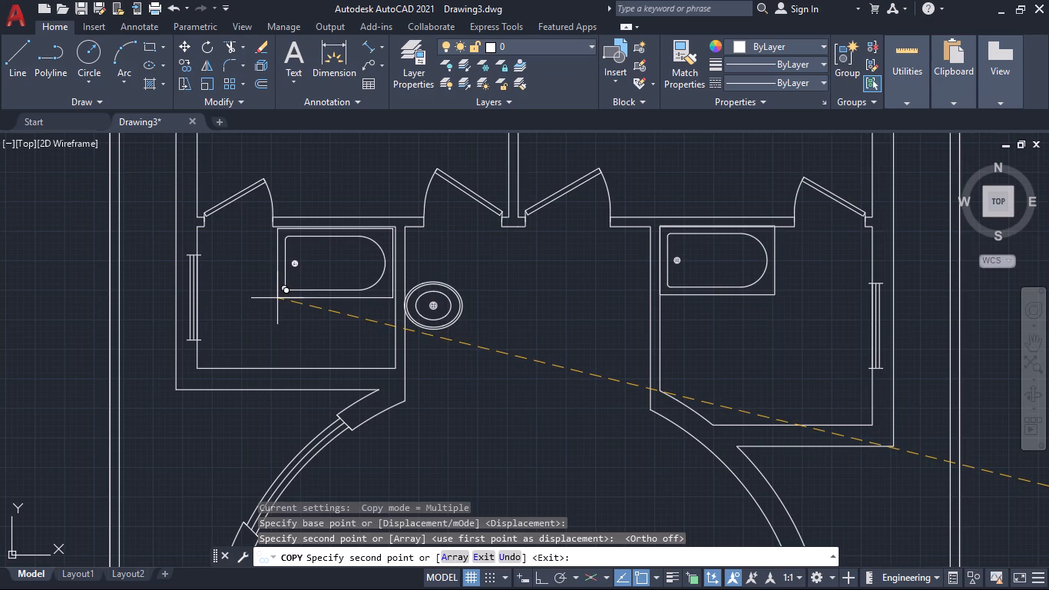
click(277, 297)
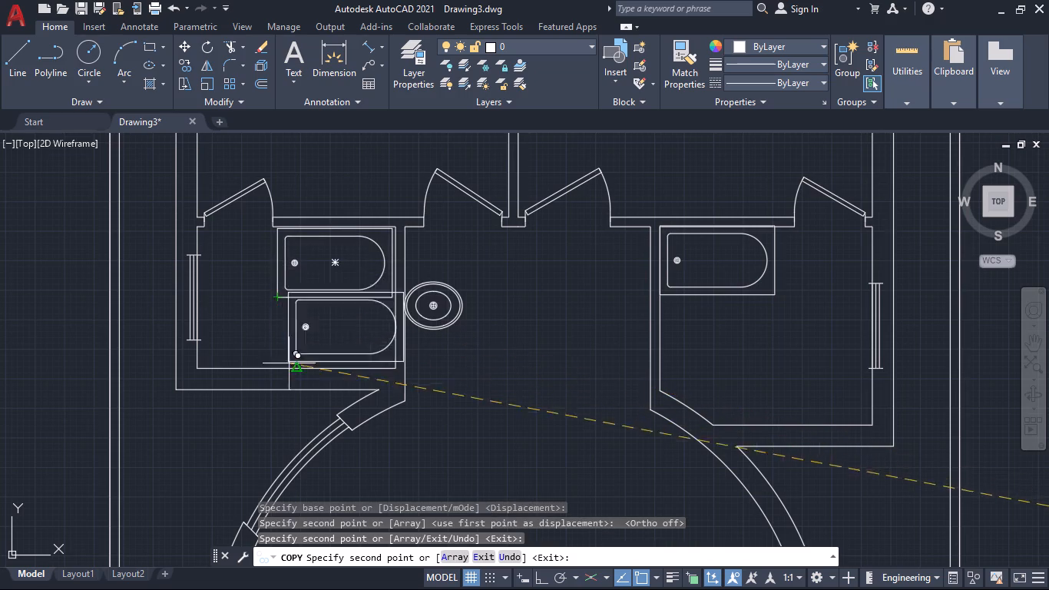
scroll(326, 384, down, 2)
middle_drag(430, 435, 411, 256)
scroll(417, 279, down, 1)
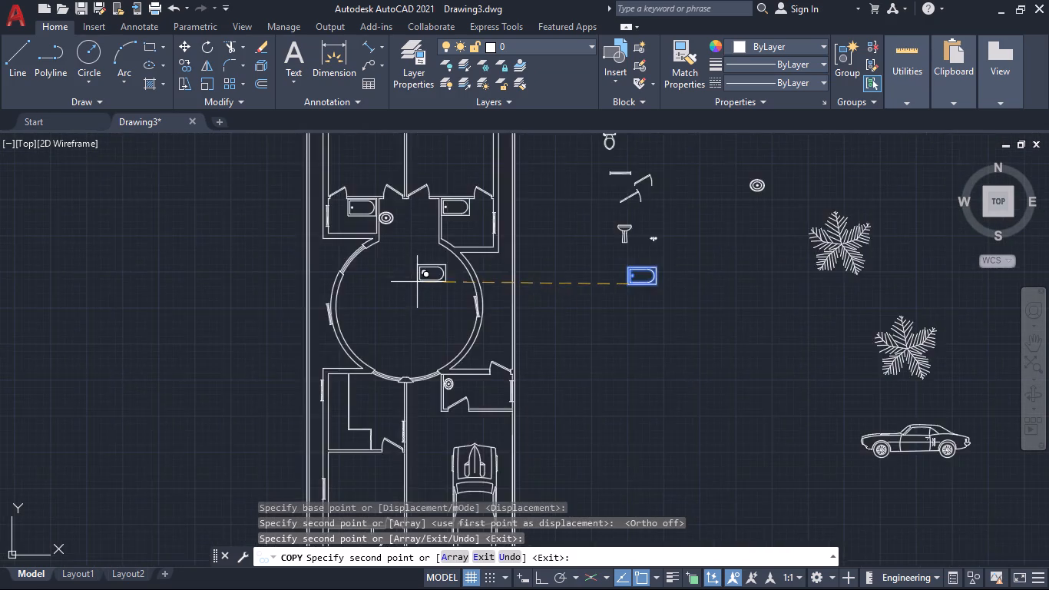
Move the door from the north wall of the small room southeast of the circular hall onto the hall's east wall.
scroll(417, 282, down, 1)
key(Escape)
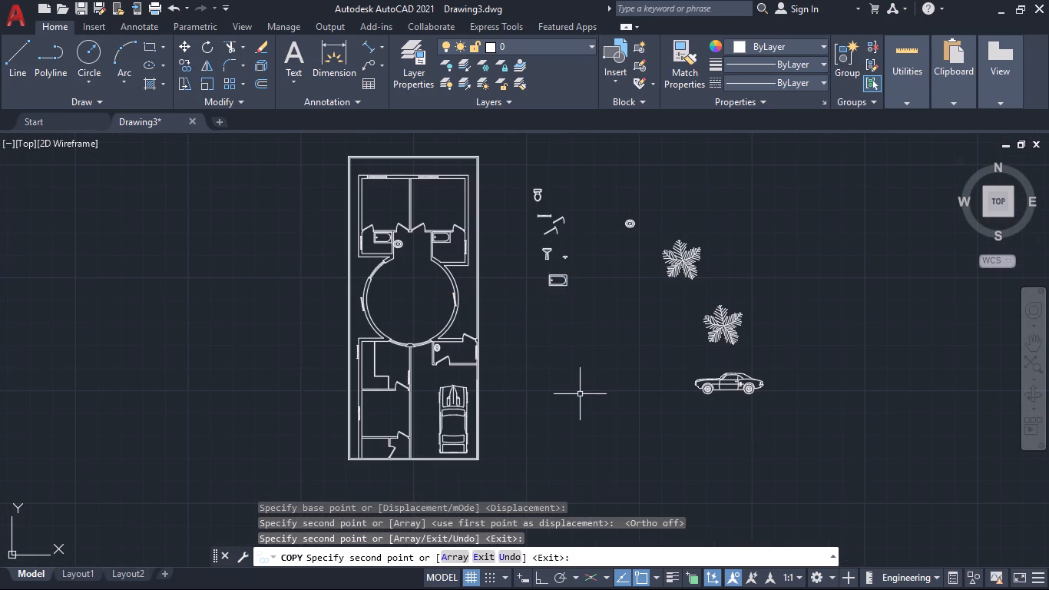
scroll(451, 371, up, 2)
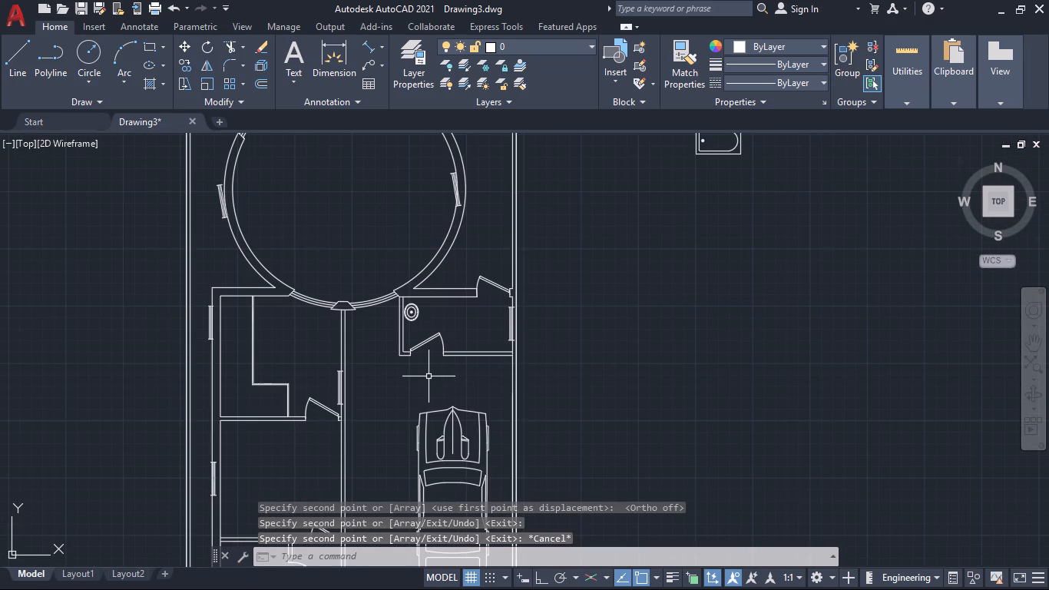
middle_drag(432, 374, 455, 396)
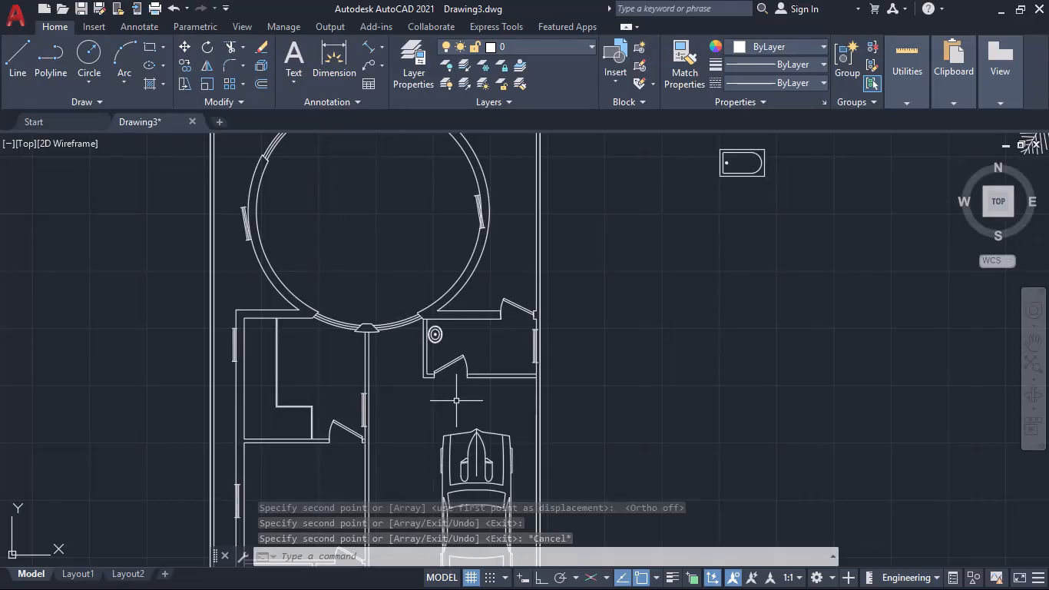
middle_drag(459, 396, 508, 473)
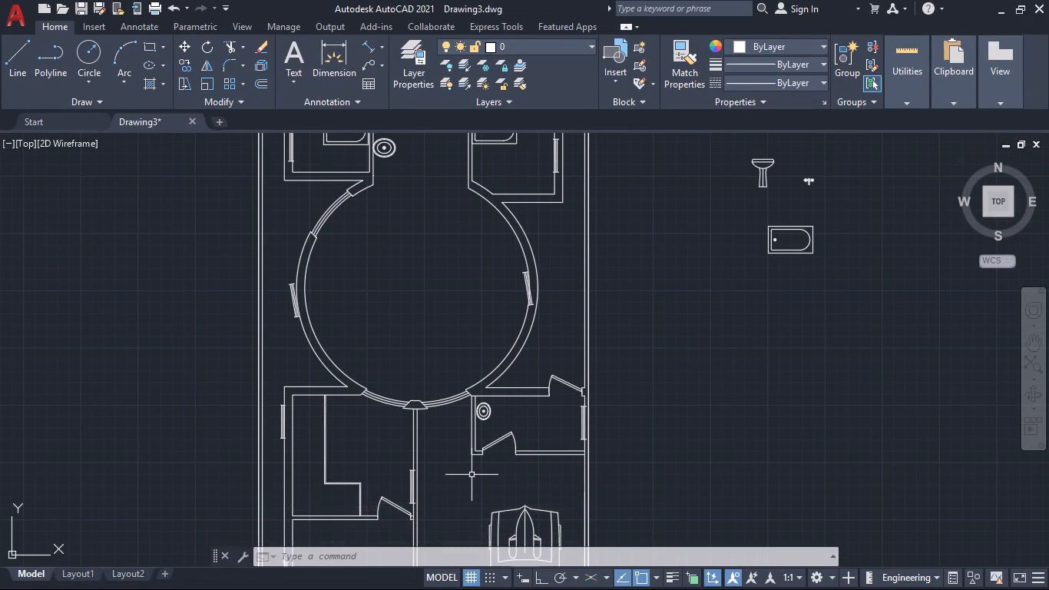
middle_drag(468, 469, 425, 444)
scroll(526, 396, up, 2)
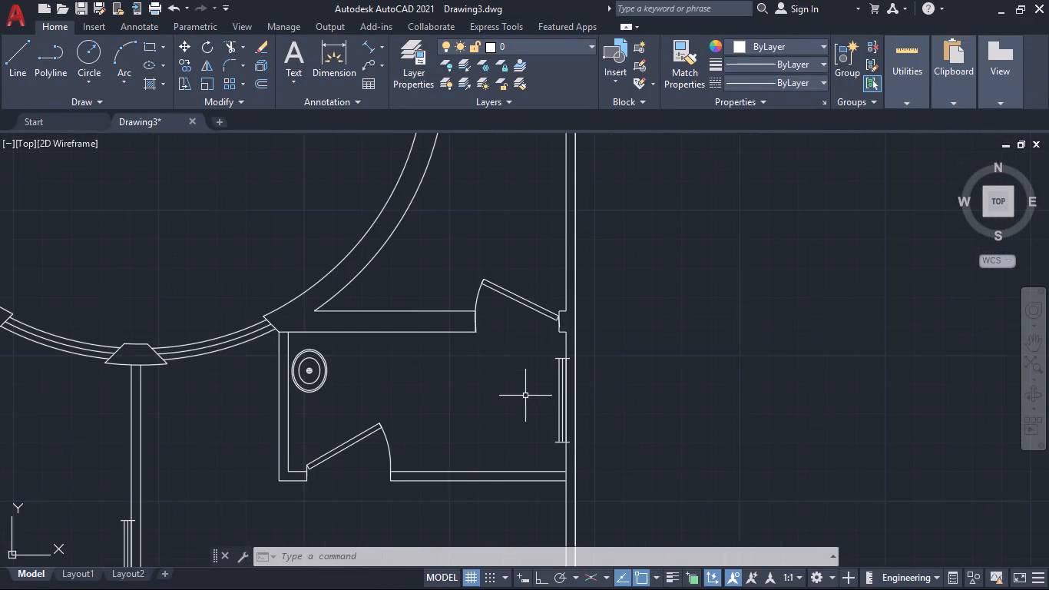
scroll(520, 399, down, 2)
middle_drag(500, 397, 511, 474)
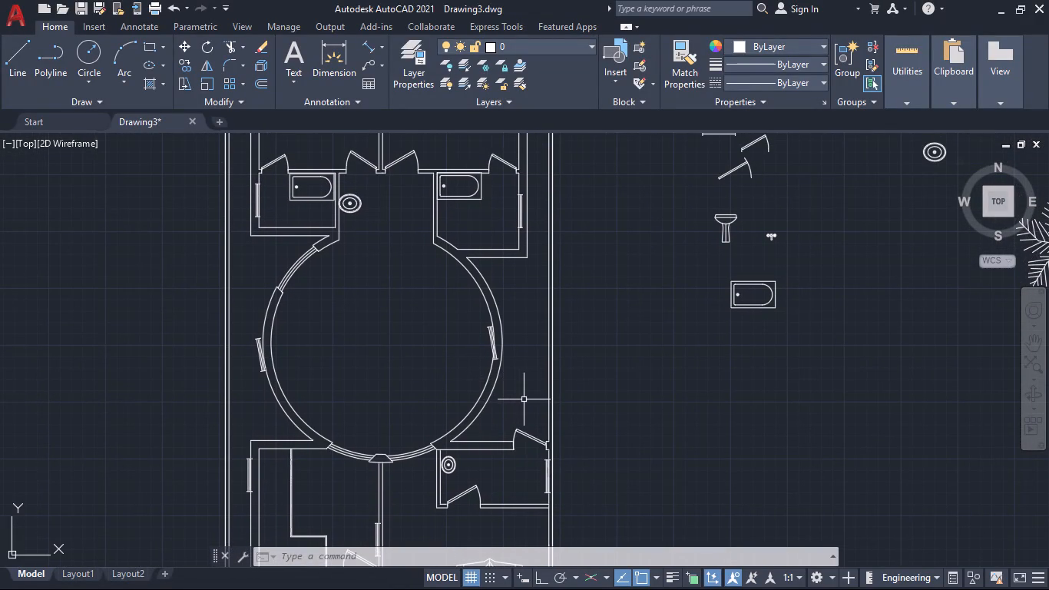
scroll(530, 433, up, 1)
click(529, 439)
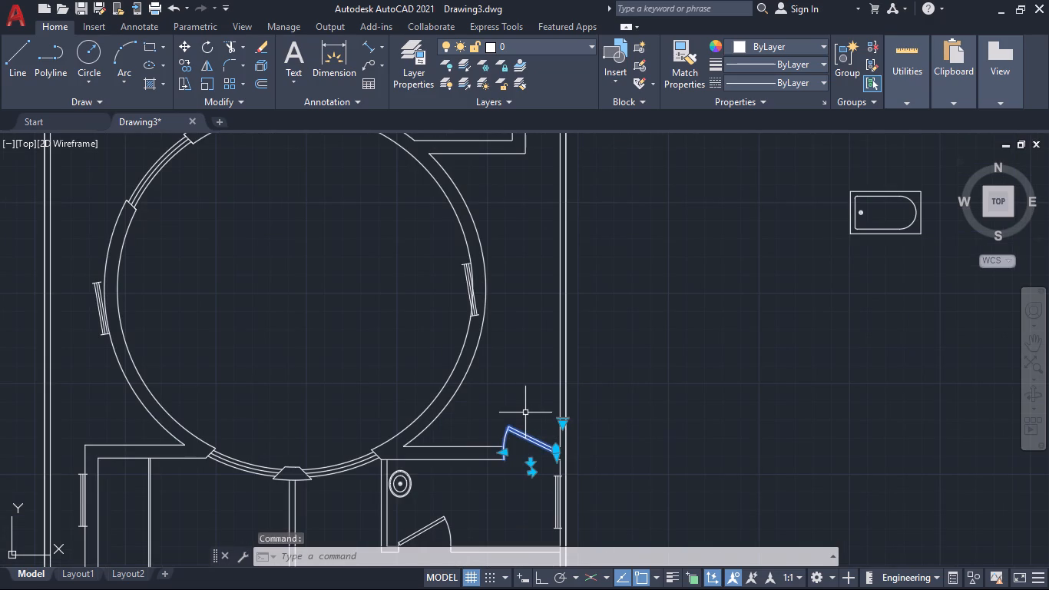
key(m)
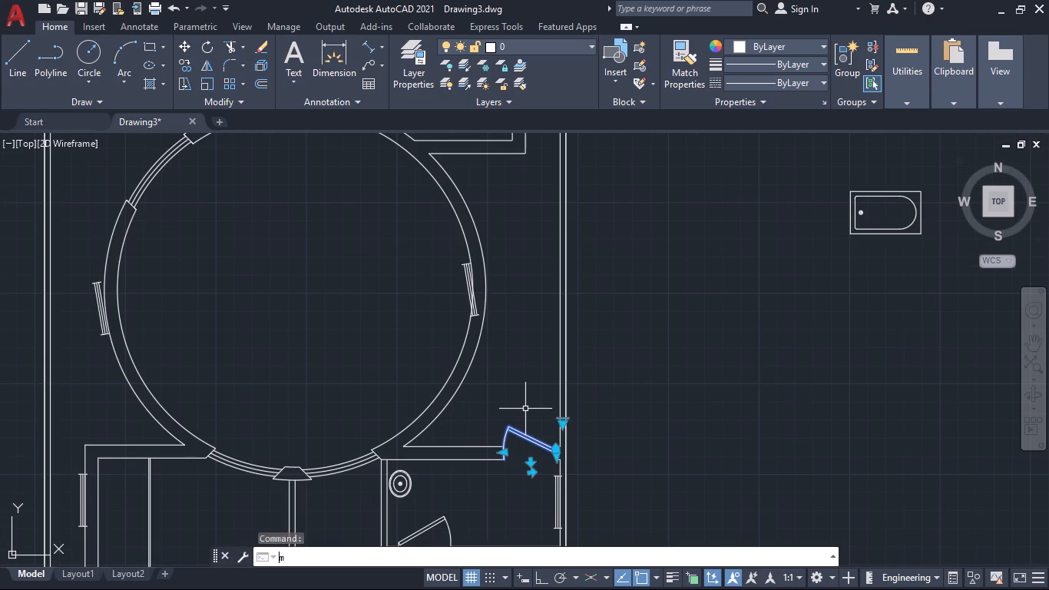
key(Return)
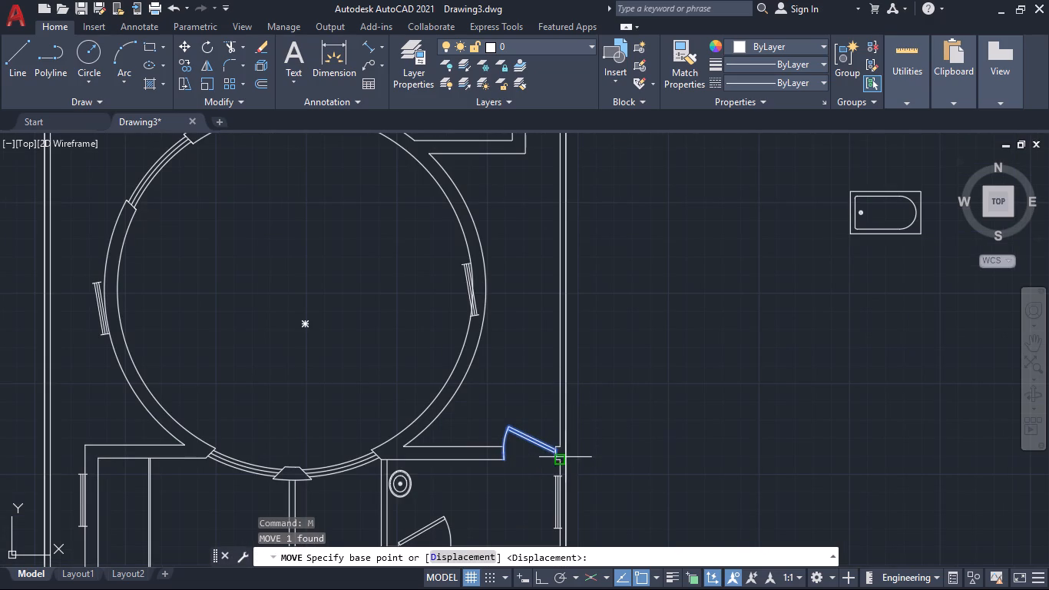
click(528, 445)
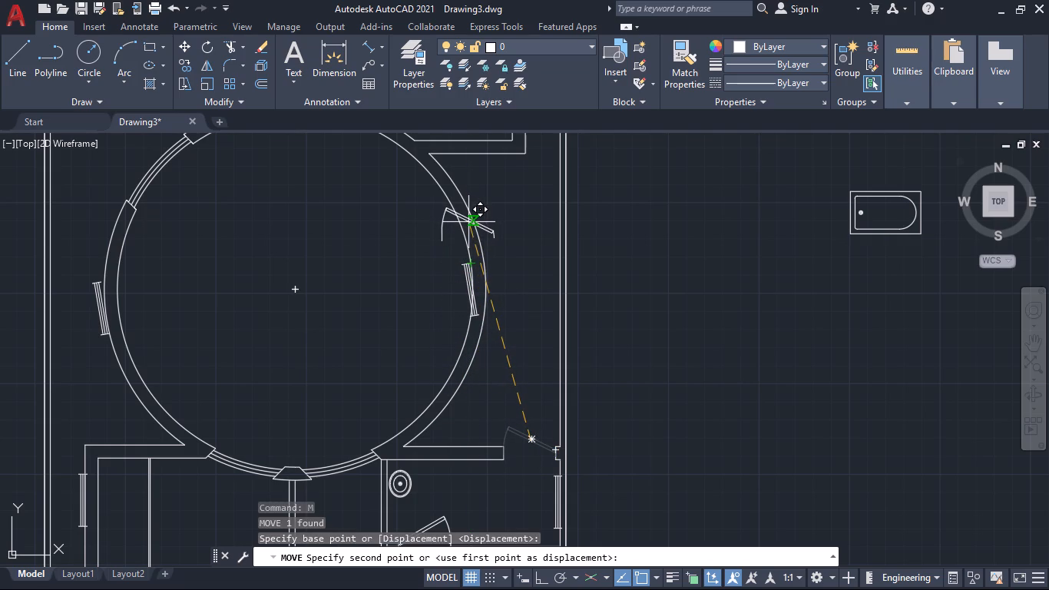
click(484, 289)
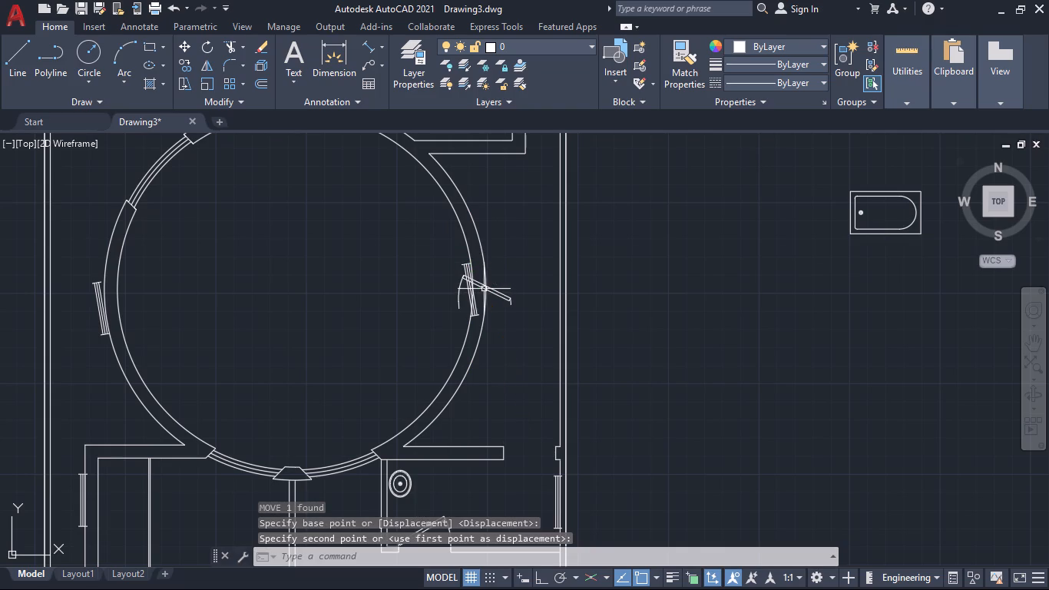
Close the vacated door opening in that small room's north wall by extending both wall lines across it and trimming away the jamb lines.
scroll(524, 365, down, 1)
middle_drag(523, 389, 529, 341)
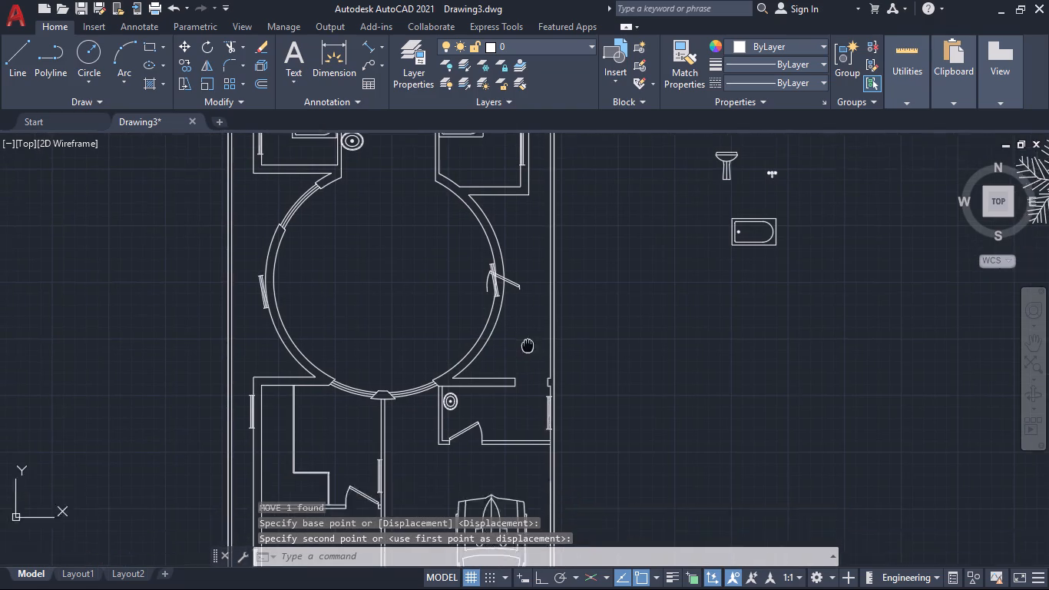
middle_drag(529, 341, 531, 329)
text(tr)
key(Return)
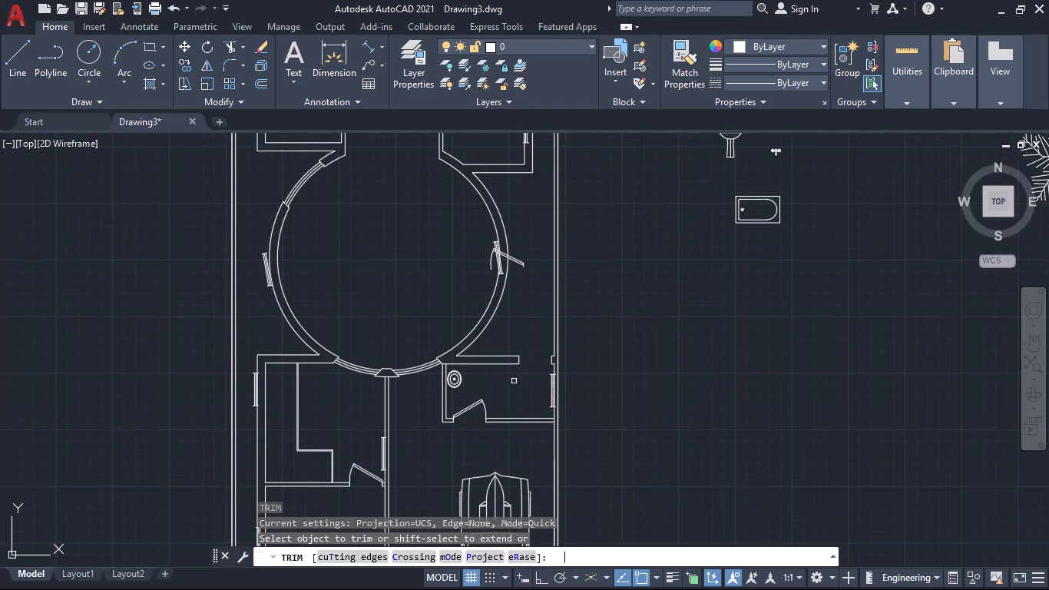
shift+click(507, 364)
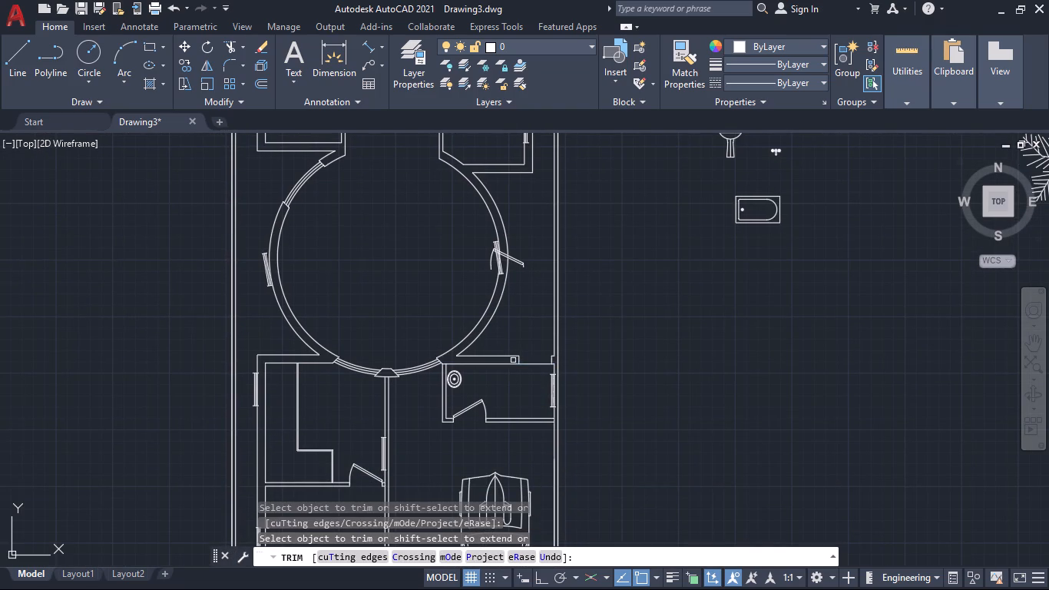
shift+click(515, 354)
scroll(537, 363, up, 3)
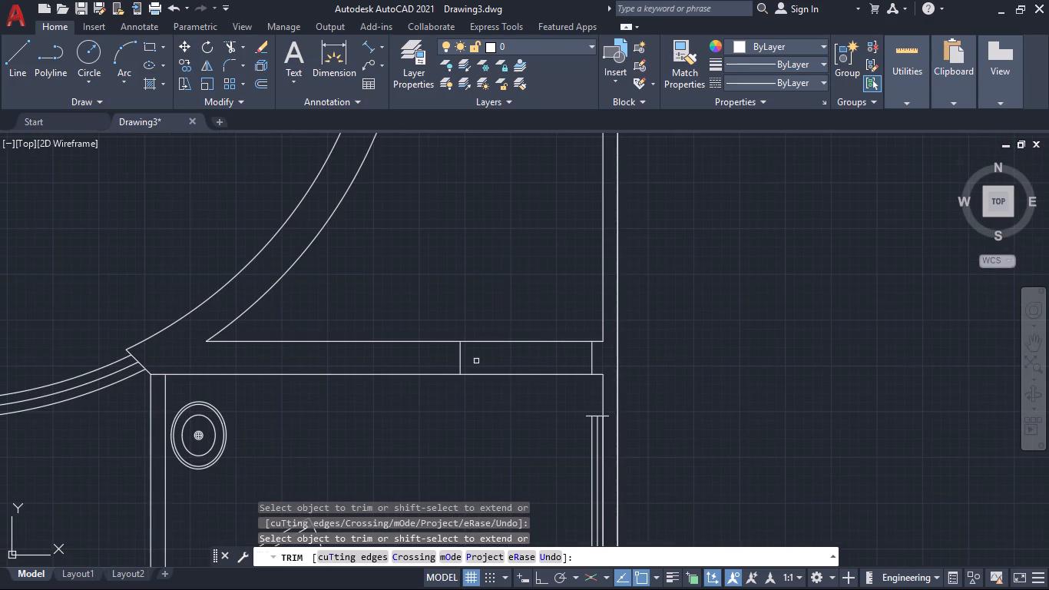
click(415, 364)
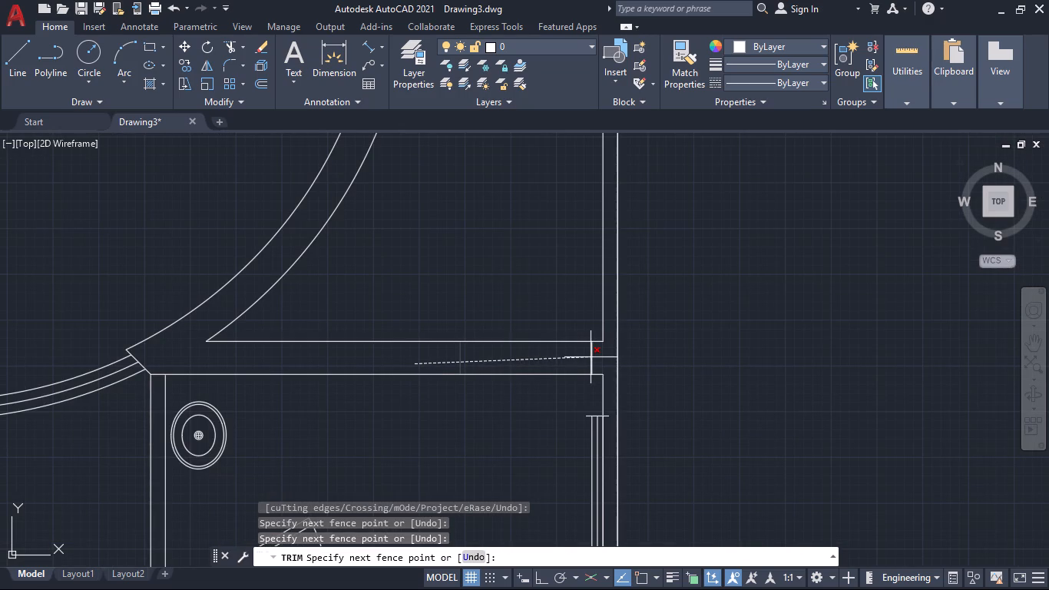
click(600, 356)
scroll(481, 430, down, 2)
middle_drag(470, 456, 479, 406)
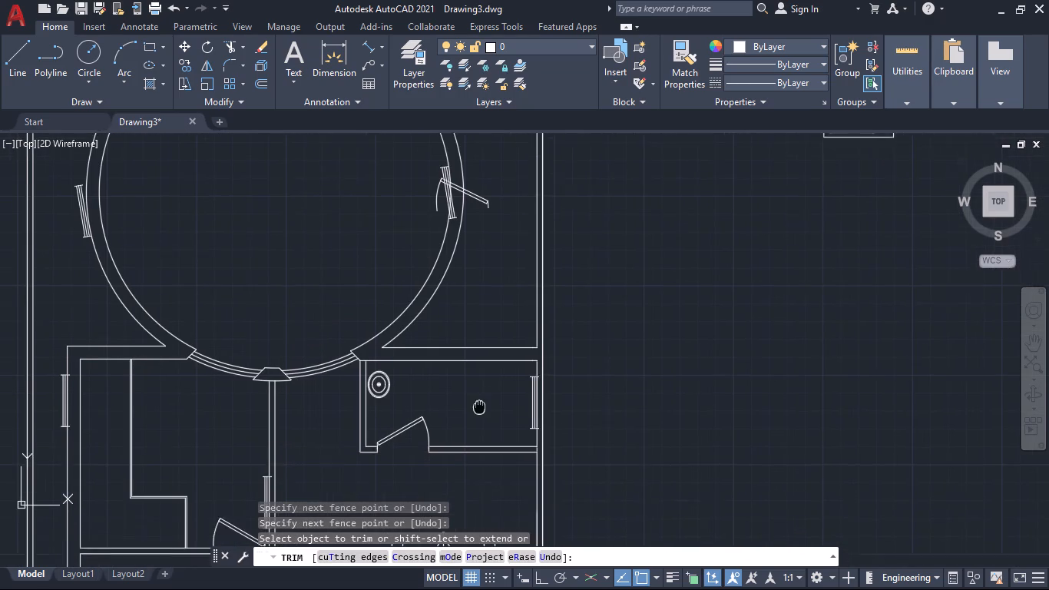
middle_drag(479, 406, 485, 399)
scroll(506, 387, down, 2)
middle_drag(615, 399, 615, 453)
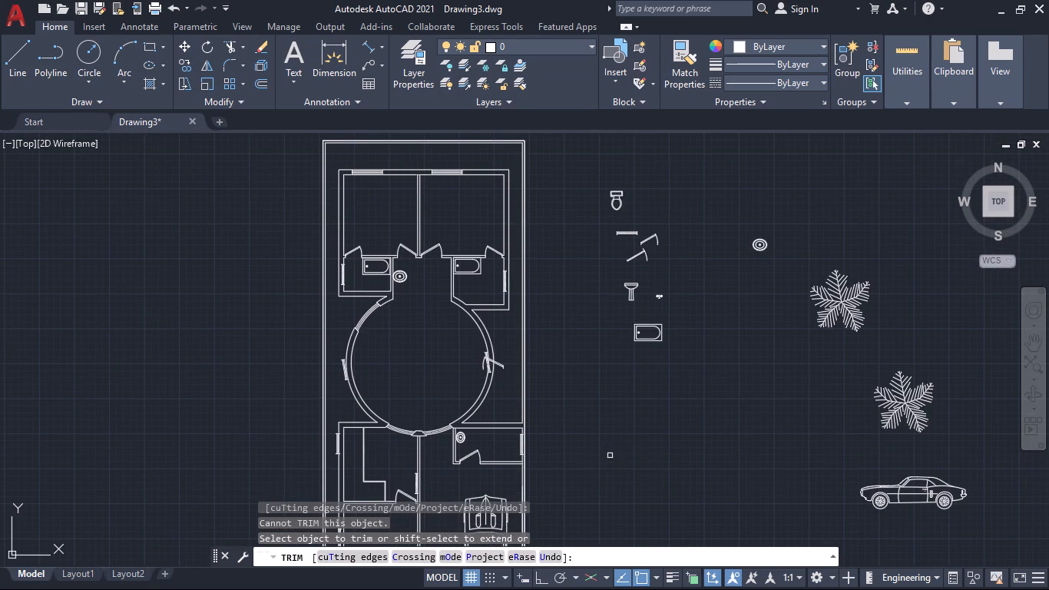
key(Escape)
Copy the toilet symbol by the middle of its tank's back edge onto the south wall of the small room northeast of the circular hall.
click(683, 223)
click(594, 188)
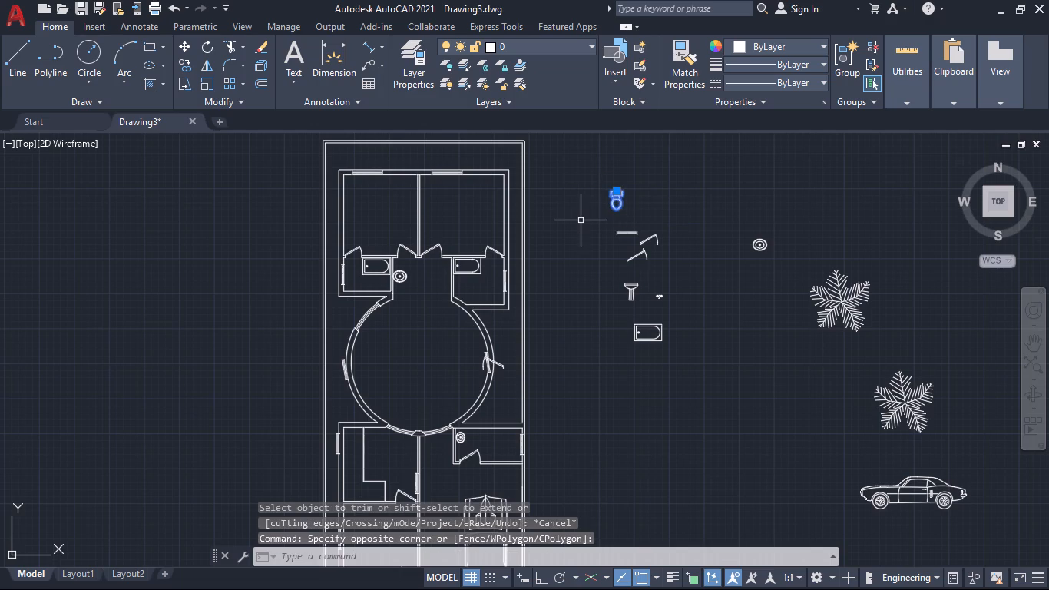
text(cp)
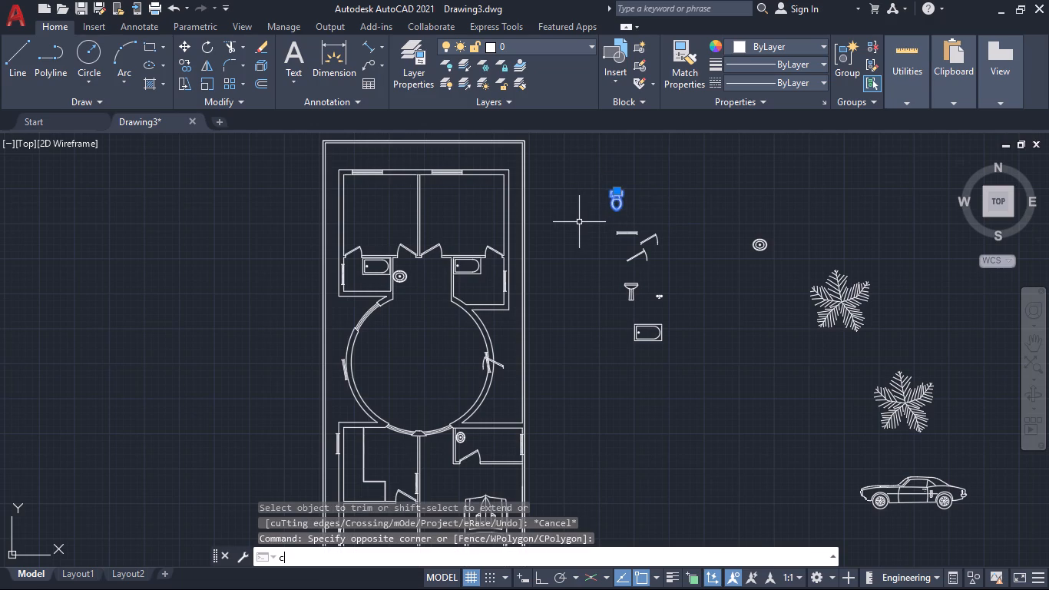
key(Return)
scroll(591, 217, up, 2)
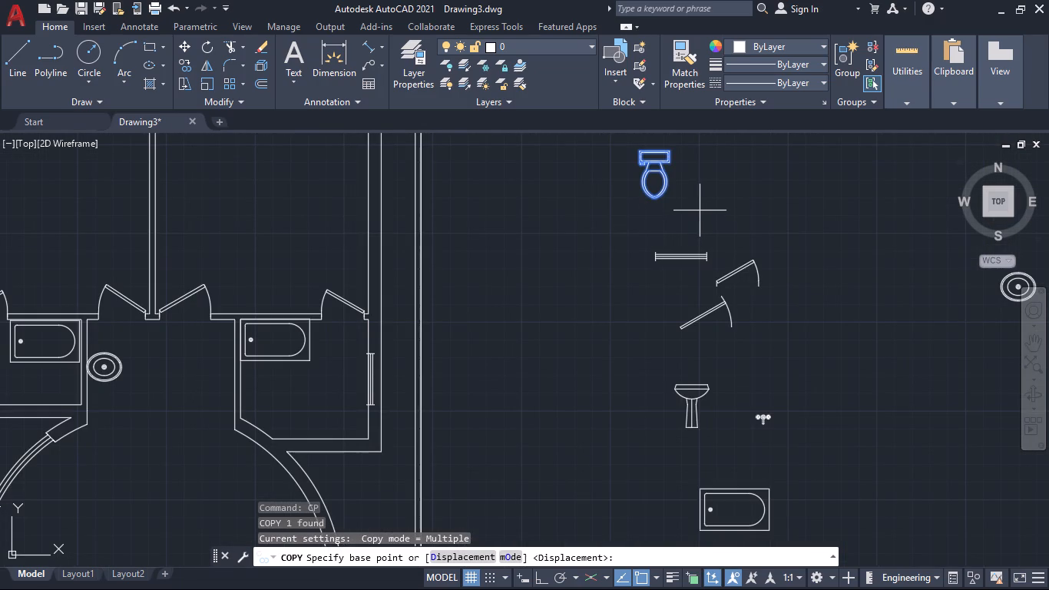
click(655, 152)
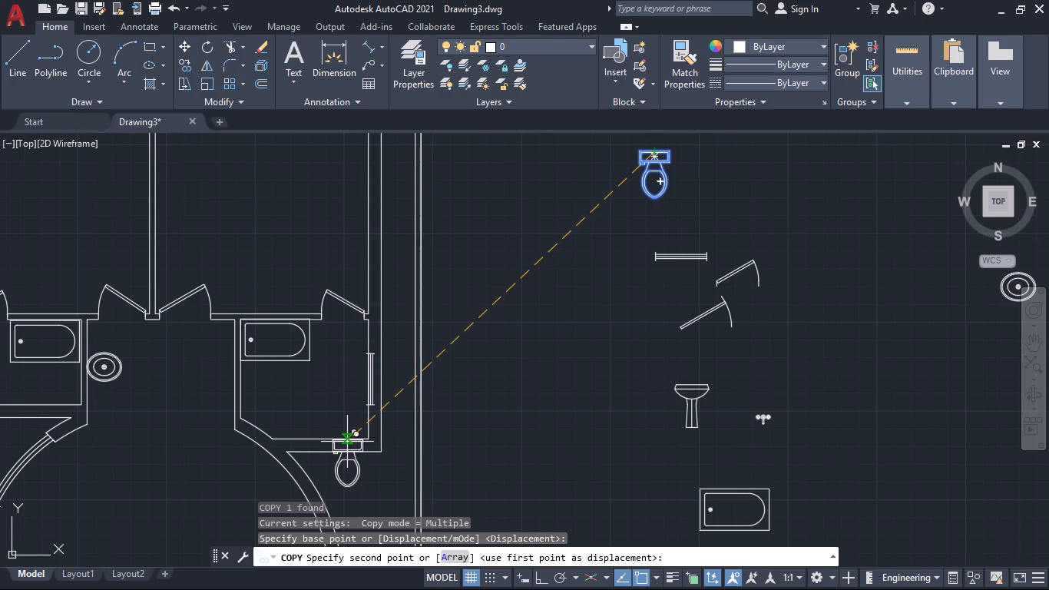
click(347, 442)
Place another toilet copy on the east wall of the small room northwest of the circular hall, below the bathtub.
scroll(240, 394, down, 1)
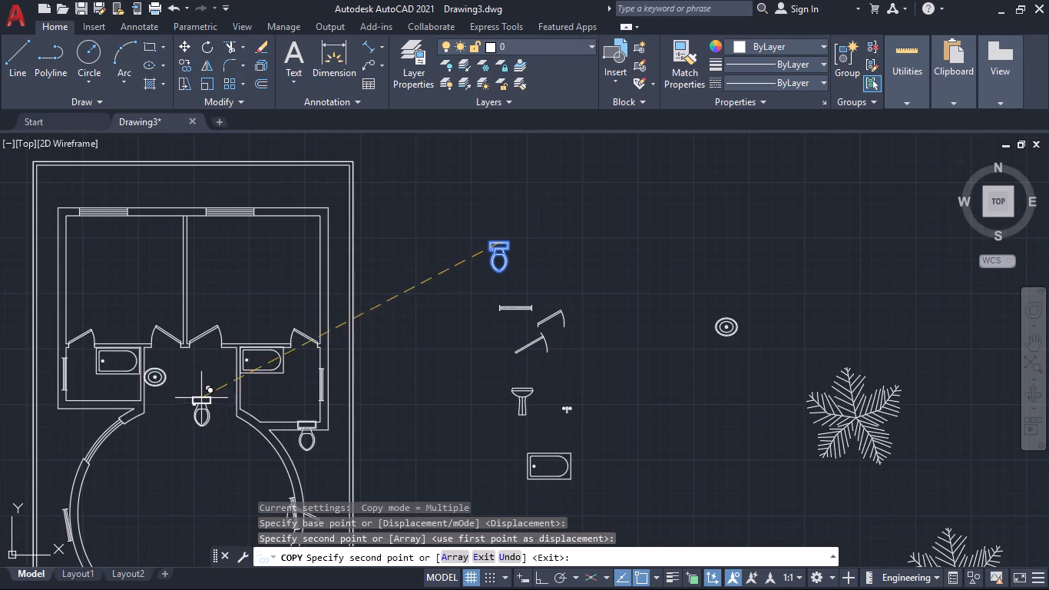
middle_drag(202, 397, 459, 402)
scroll(458, 400, up, 1)
scroll(279, 406, up, 2)
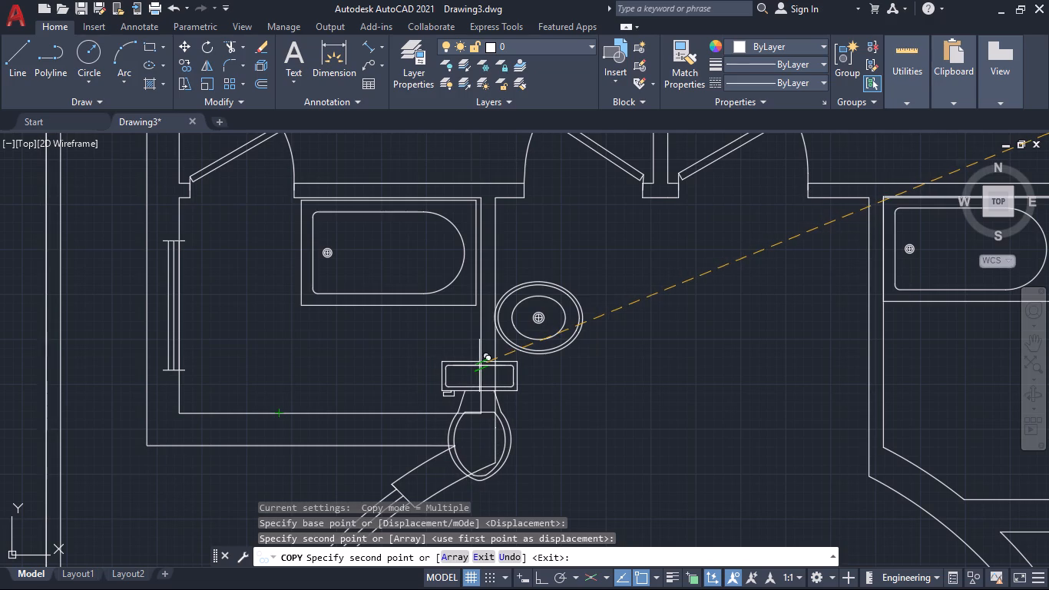
click(481, 364)
Place a third toilet copy against the north wall of the small room southeast of the circular hall, near its east end.
scroll(531, 386, down, 3)
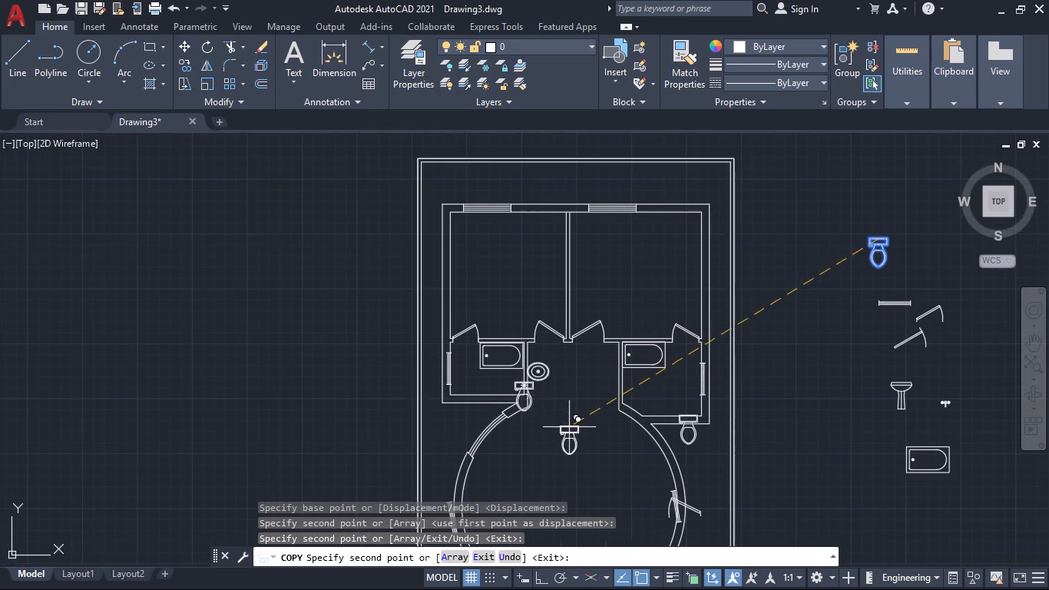
middle_drag(572, 426, 472, 338)
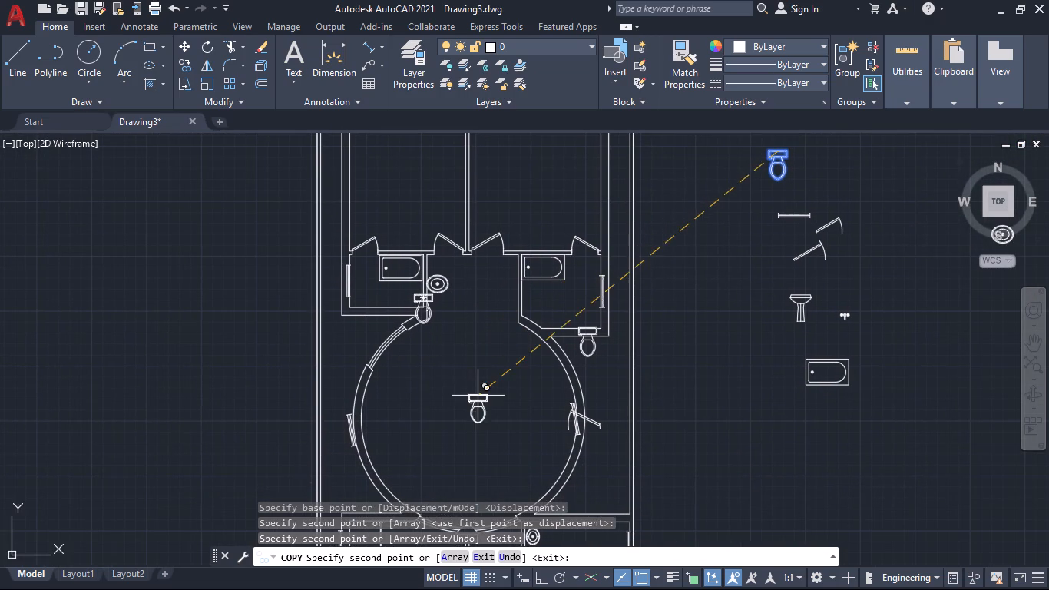
middle_drag(481, 394, 455, 205)
scroll(455, 210, up, 1)
middle_drag(457, 266, 403, 121)
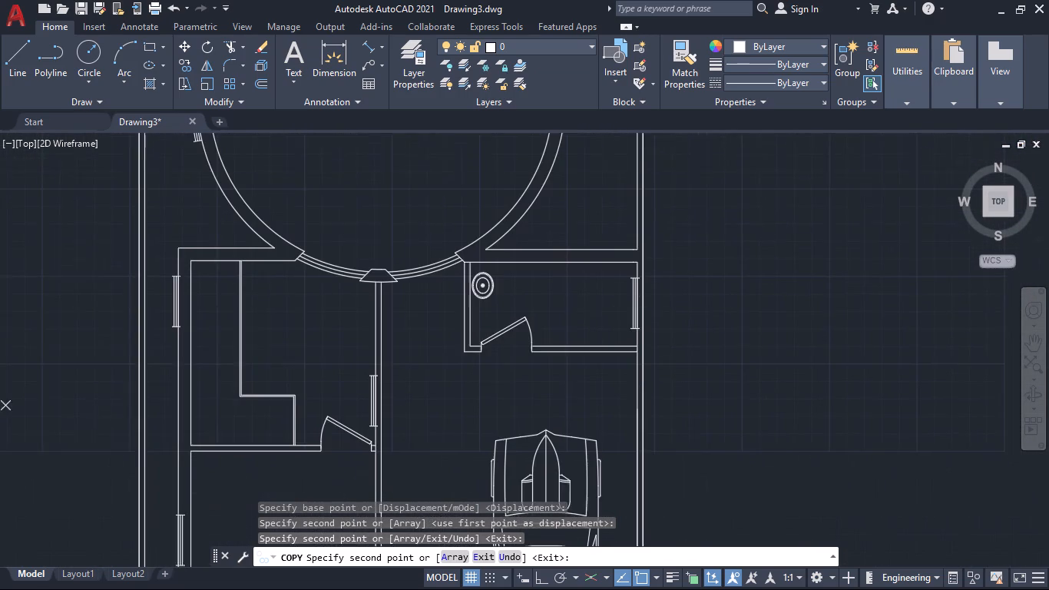
middle_drag(403, 121, 396, 116)
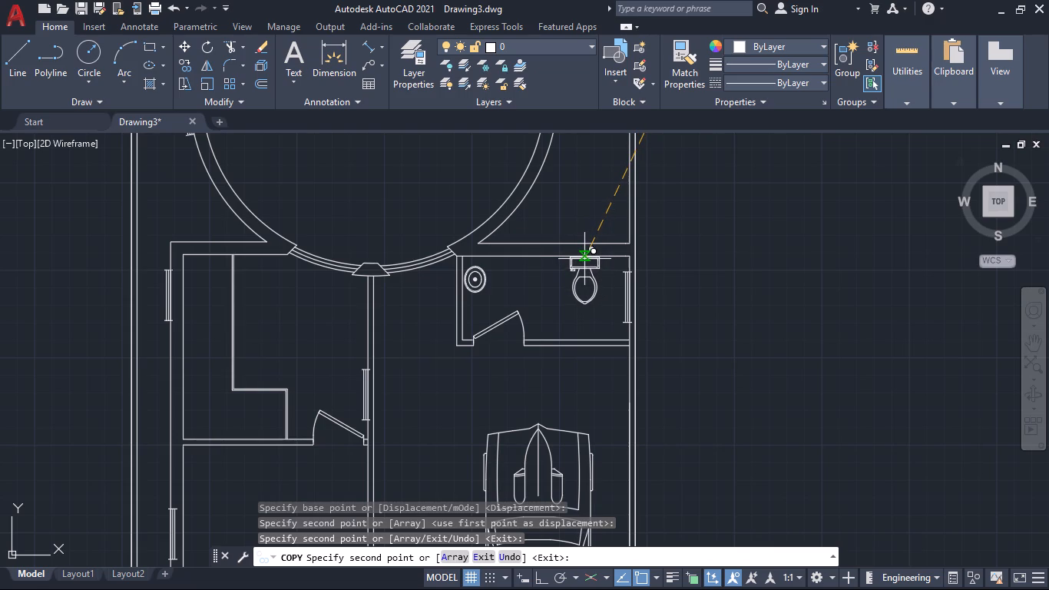
click(584, 259)
Look over the lower rooms and the rest of the plan for further toilet locations, and end the copying.
scroll(560, 298, down, 3)
middle_drag(532, 344, 546, 325)
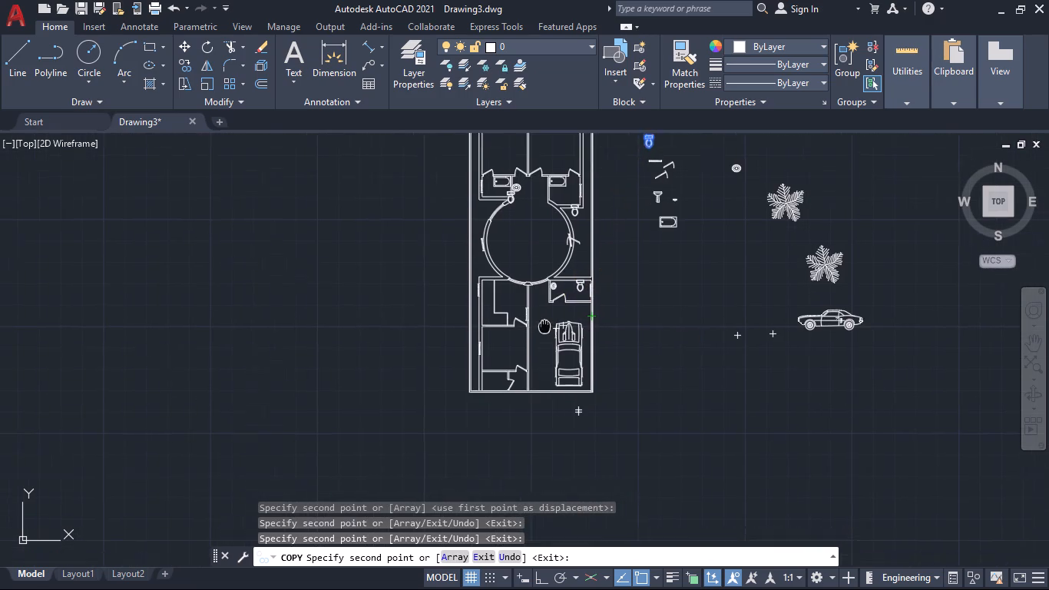
middle_drag(546, 325, 556, 304)
scroll(508, 296, up, 2)
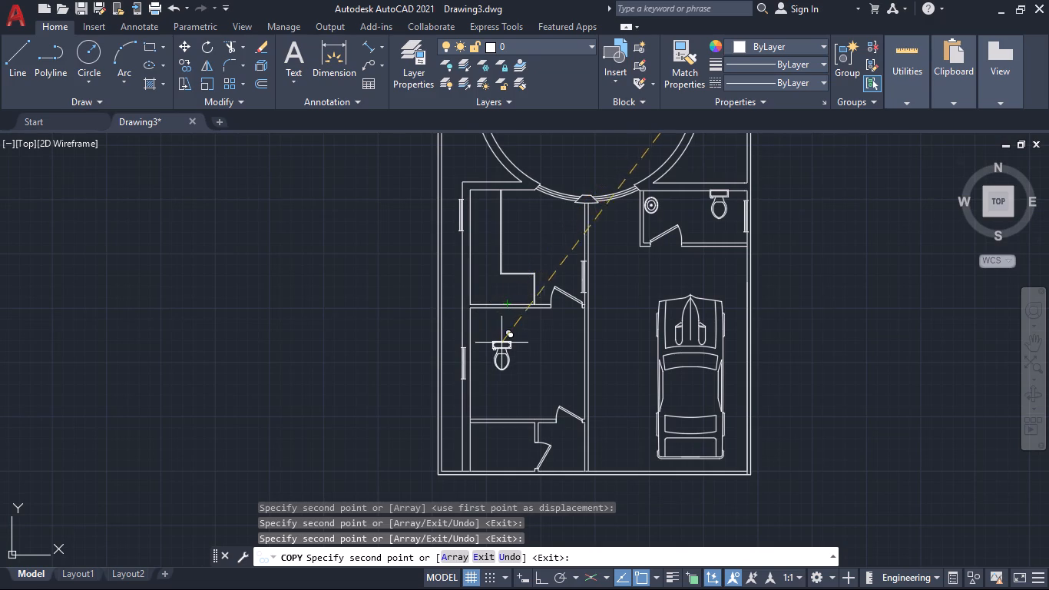
scroll(512, 343, up, 1)
middle_drag(512, 343, 455, 373)
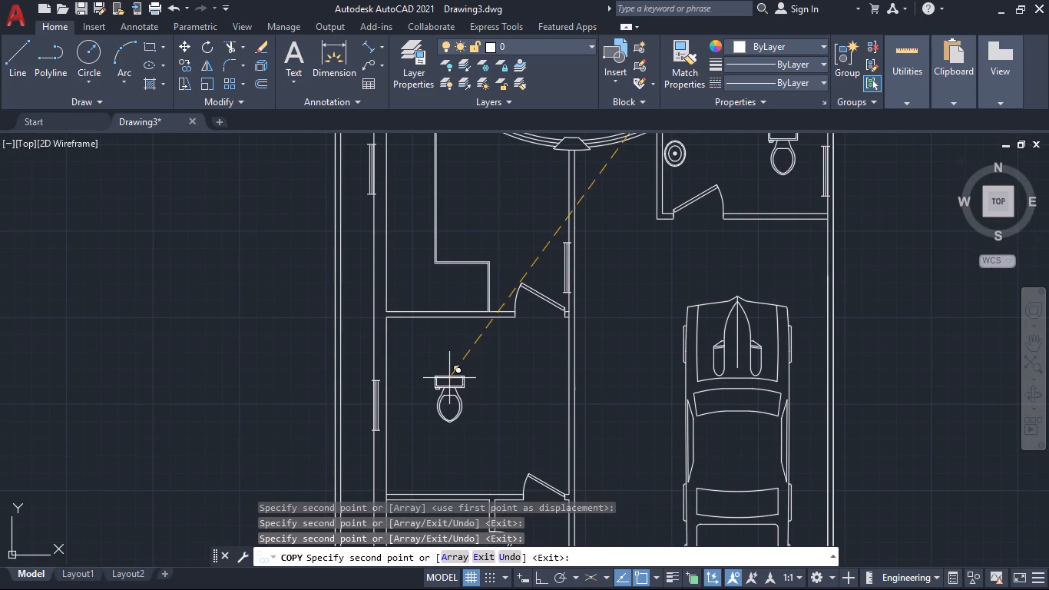
scroll(467, 373, down, 3)
scroll(498, 379, up, 2)
middle_drag(528, 328, 493, 415)
scroll(493, 414, up, 2)
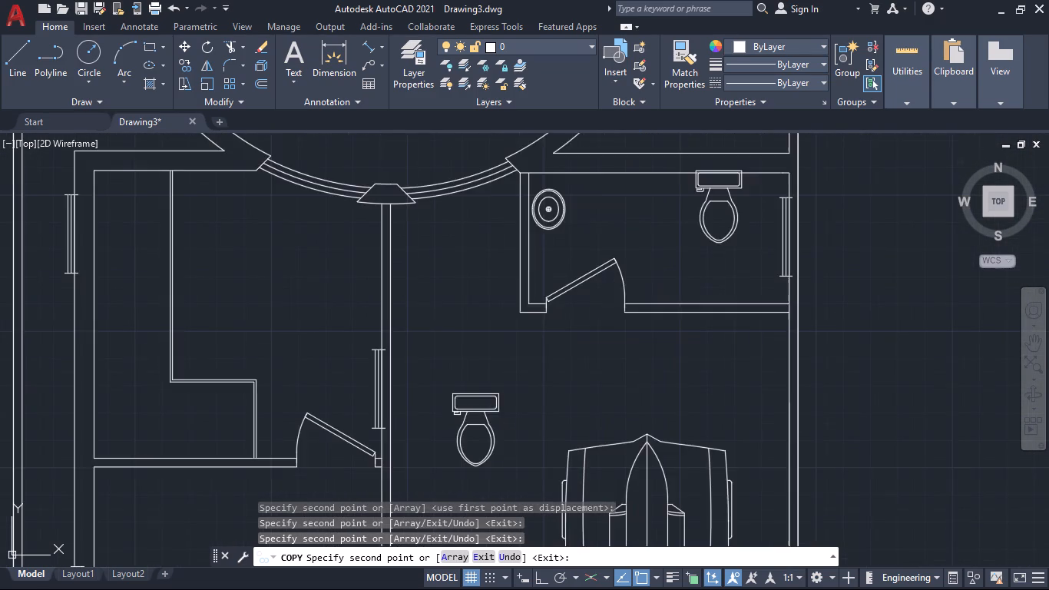
scroll(475, 396, down, 3)
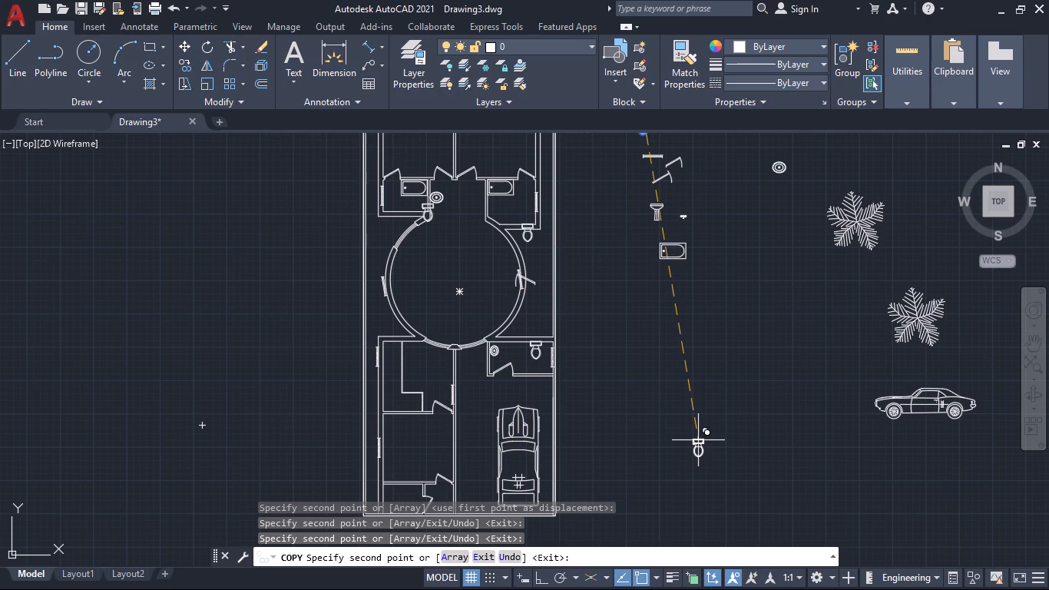
middle_drag(781, 402, 762, 526)
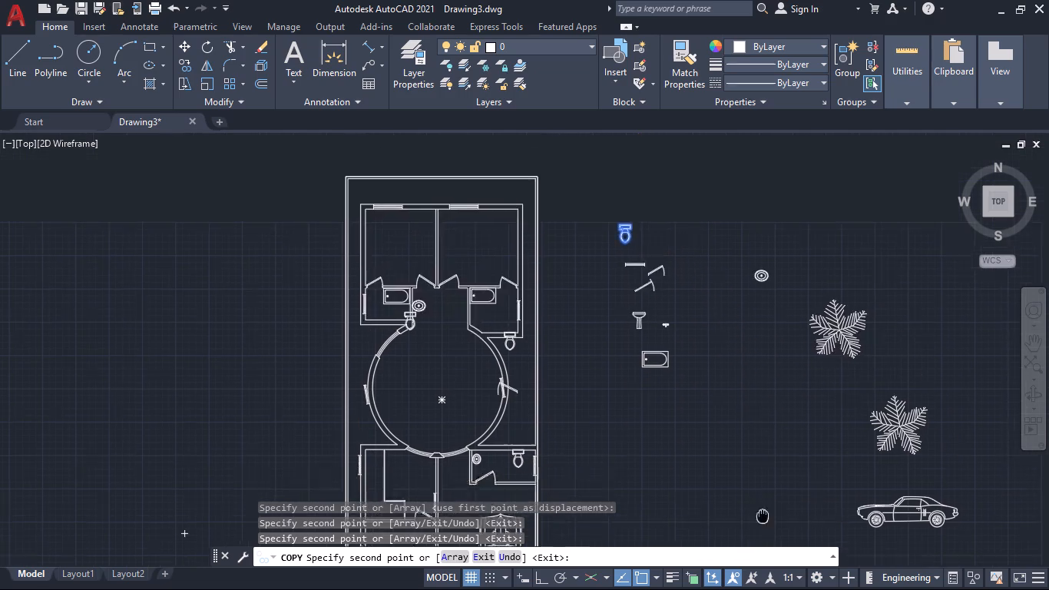
middle_drag(762, 526, 760, 539)
scroll(759, 539, up, 1)
scroll(690, 452, down, 1)
middle_drag(611, 460, 743, 311)
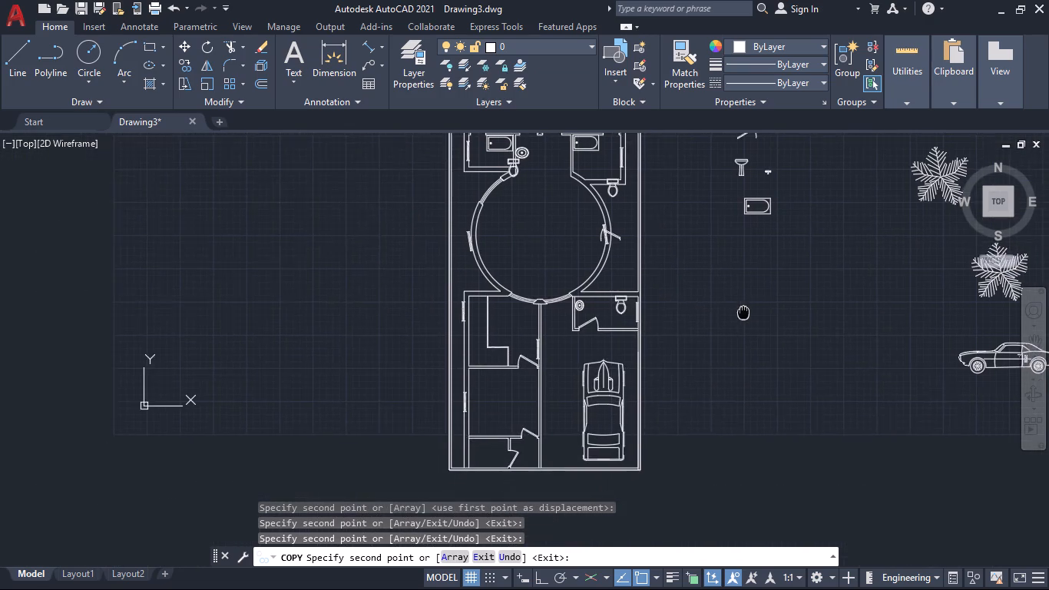
middle_drag(743, 311, 746, 318)
key(Escape)
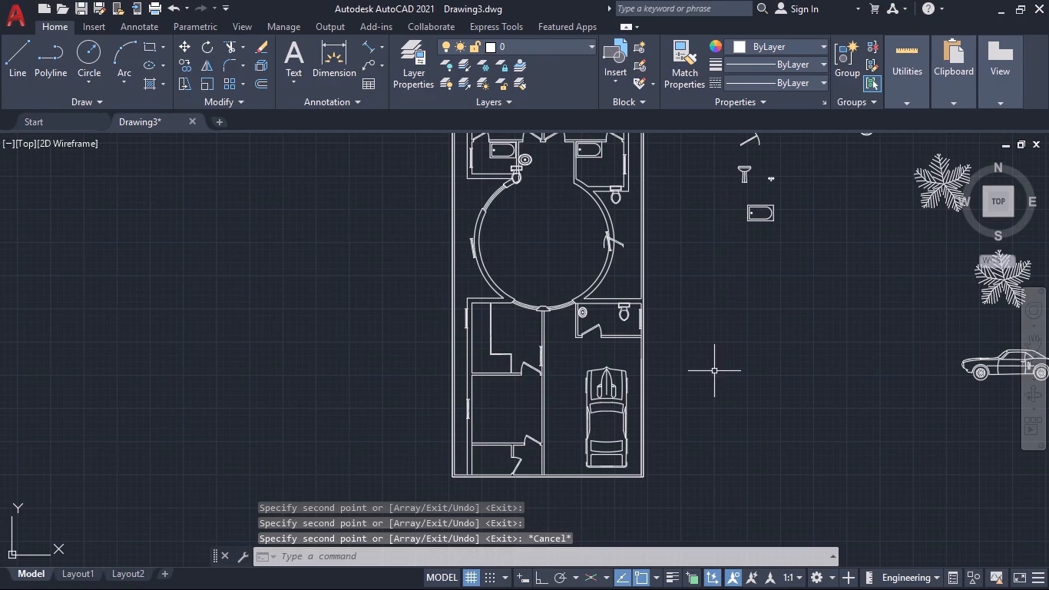
Insert the Bed - Queen block from the Home - Space Planner.dwg DesignCenter sample into the empty area west of the plan.
middle_drag(713, 377, 784, 307)
middle_drag(819, 316, 598, 422)
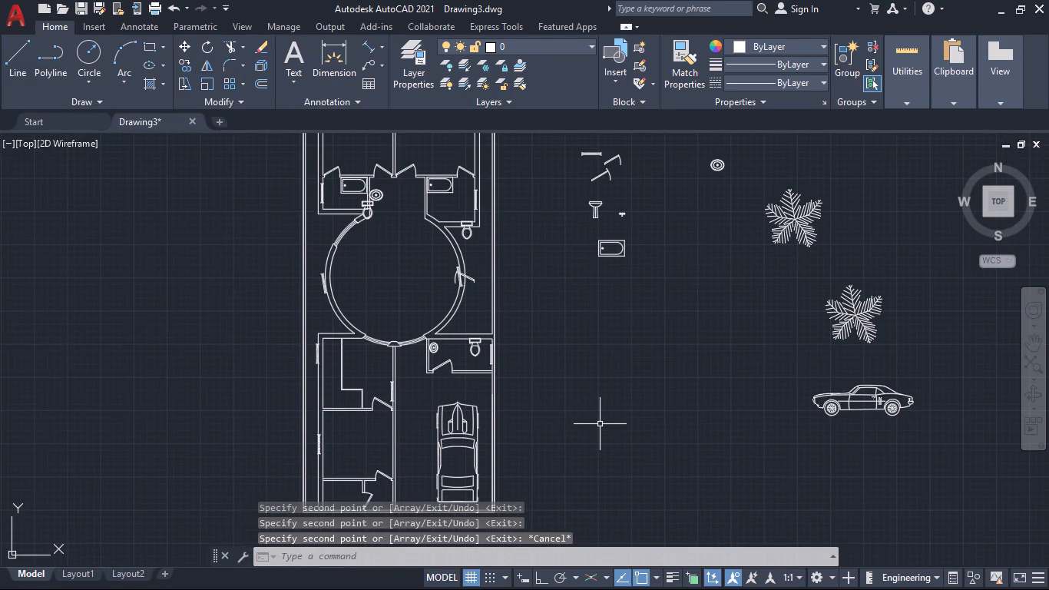
text(dc)
key(space)
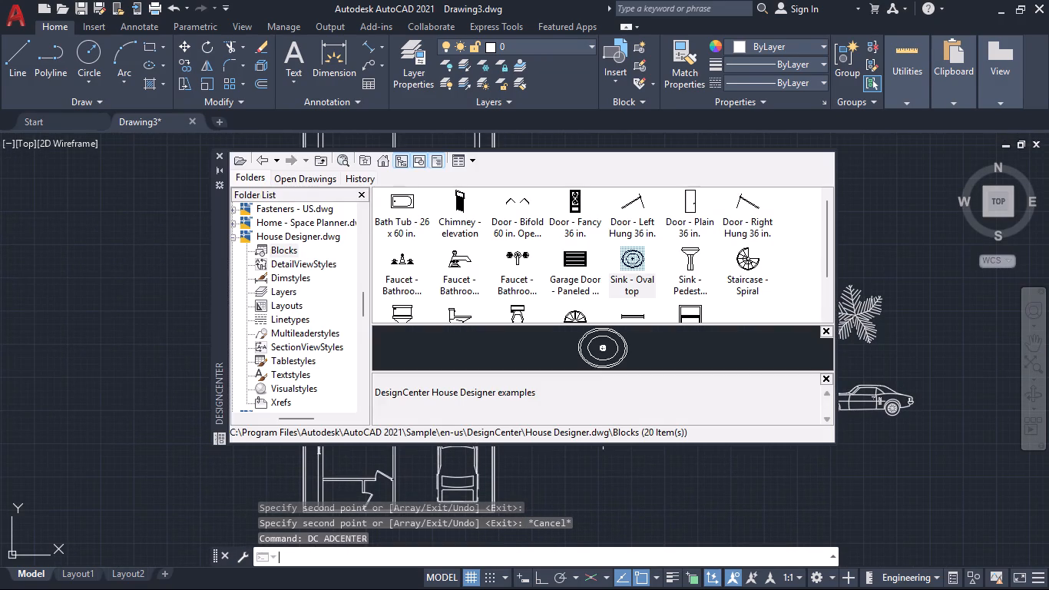
click(293, 223)
double_click(412, 204)
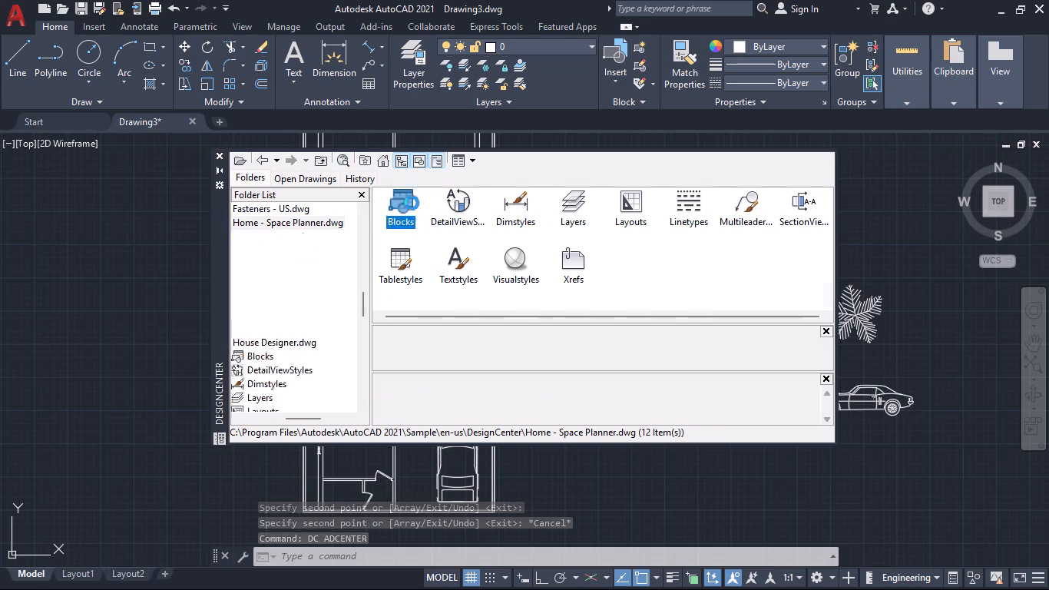
drag(401, 204, 401, 203)
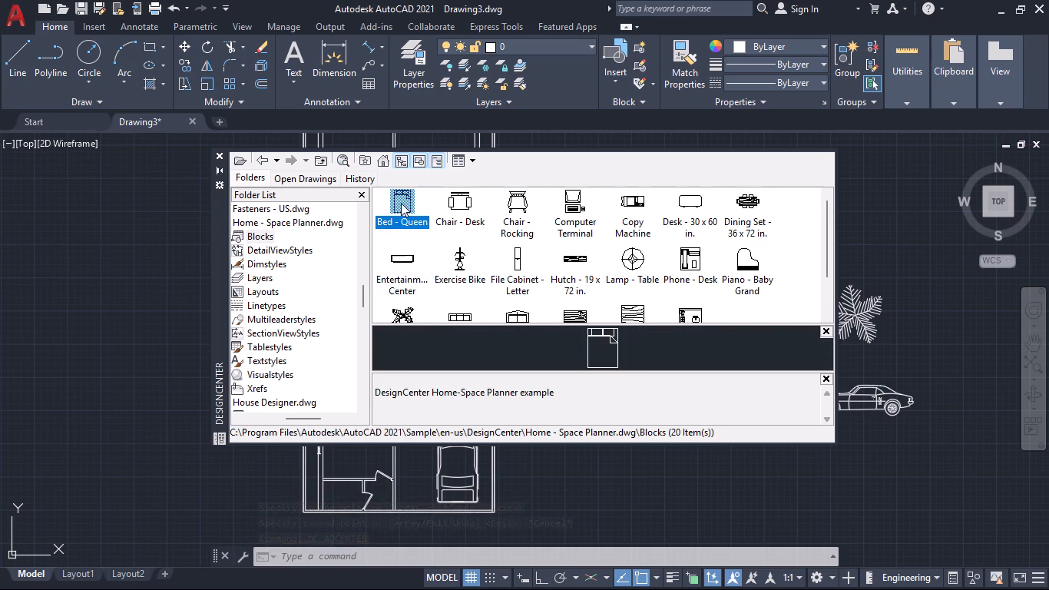
drag(401, 203, 105, 254)
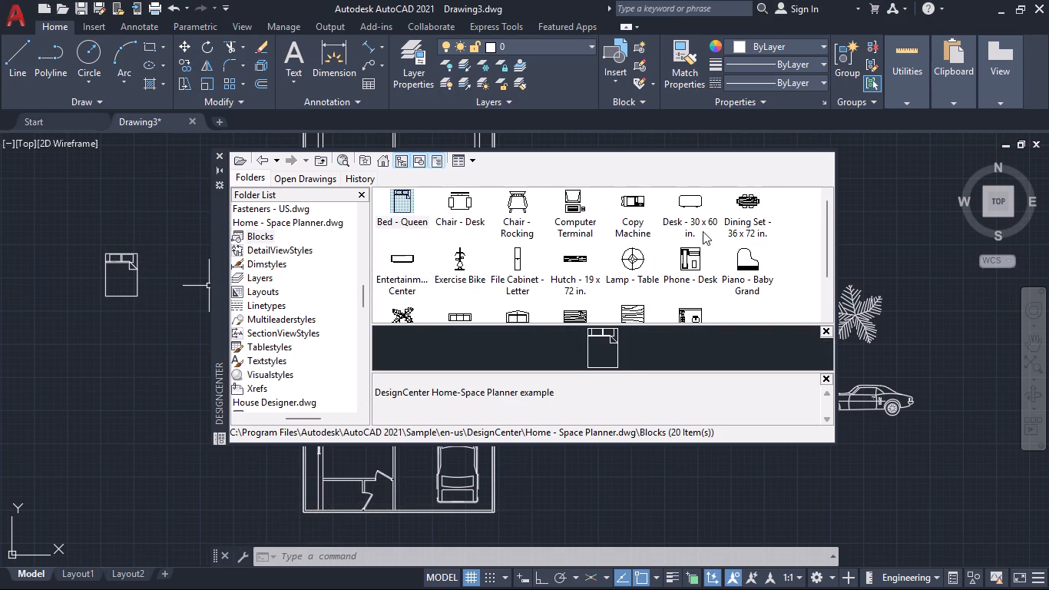
Insert the Dining Set - 36 x 72 in. block in the empty area just south of the bed.
drag(750, 200, 108, 354)
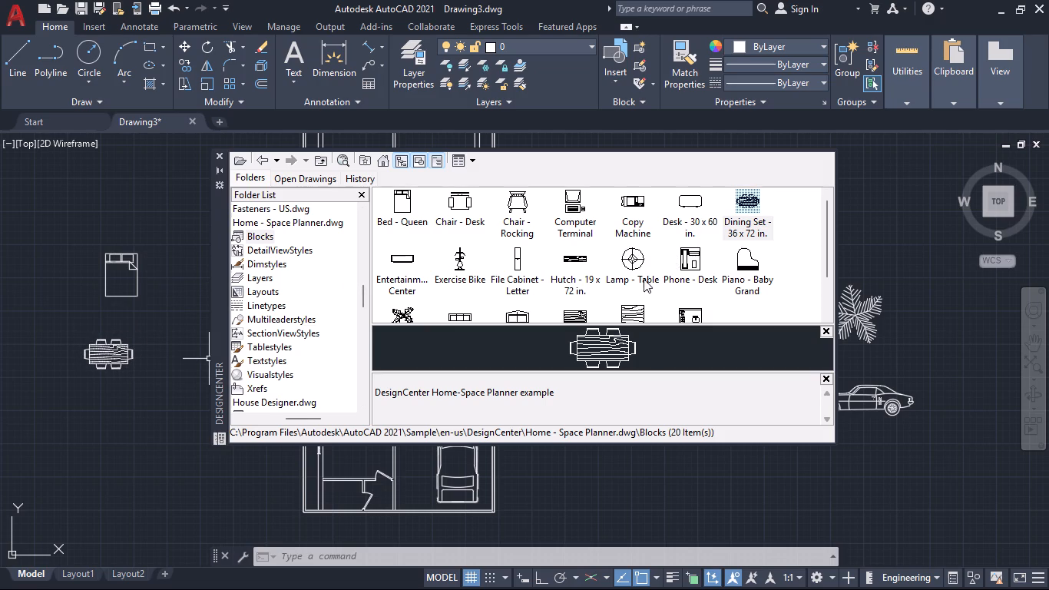
Insert the three-seat Sofa - Roundback block in the empty area just north of the bed.
scroll(525, 286, down, 1)
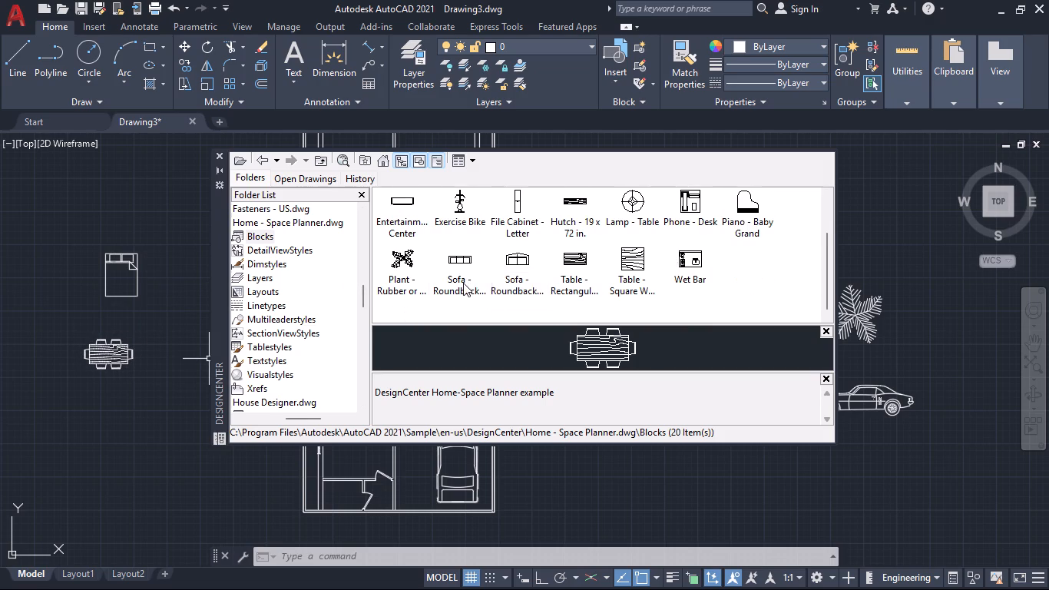
drag(458, 262, 202, 274)
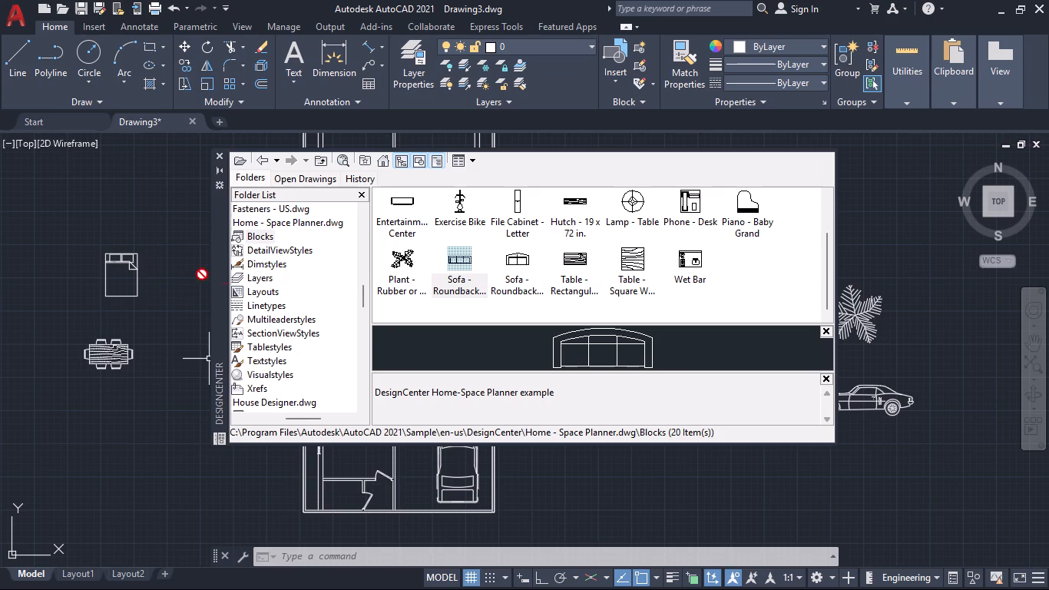
drag(202, 274, 135, 201)
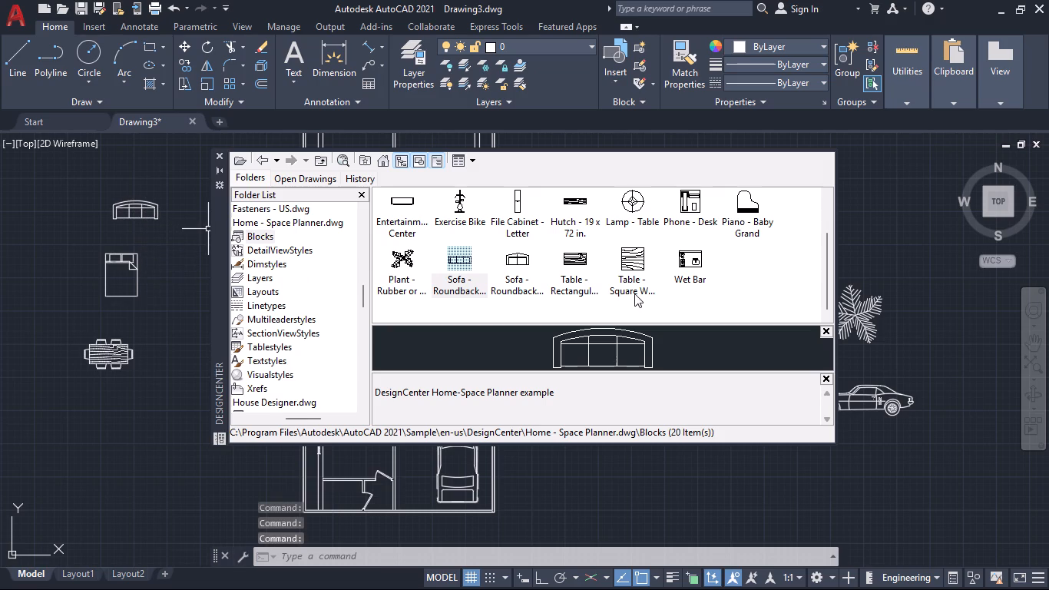
Insert the Range-Oven - 30 in top block from the Kitchens.dwg sample into the empty area east of the plan, beside the plants.
scroll(660, 267, up, 1)
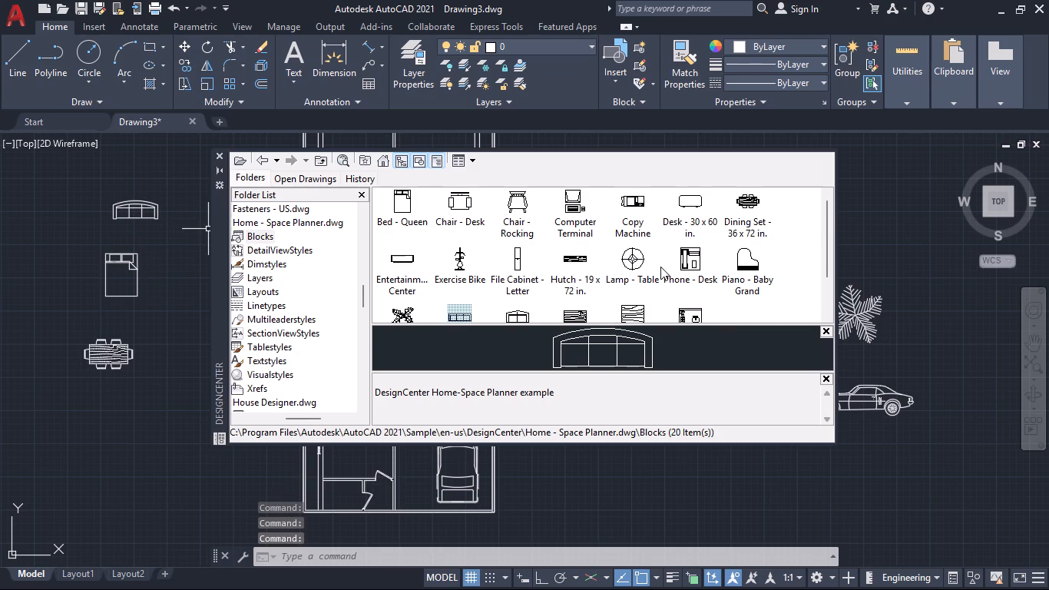
scroll(660, 267, up, 3)
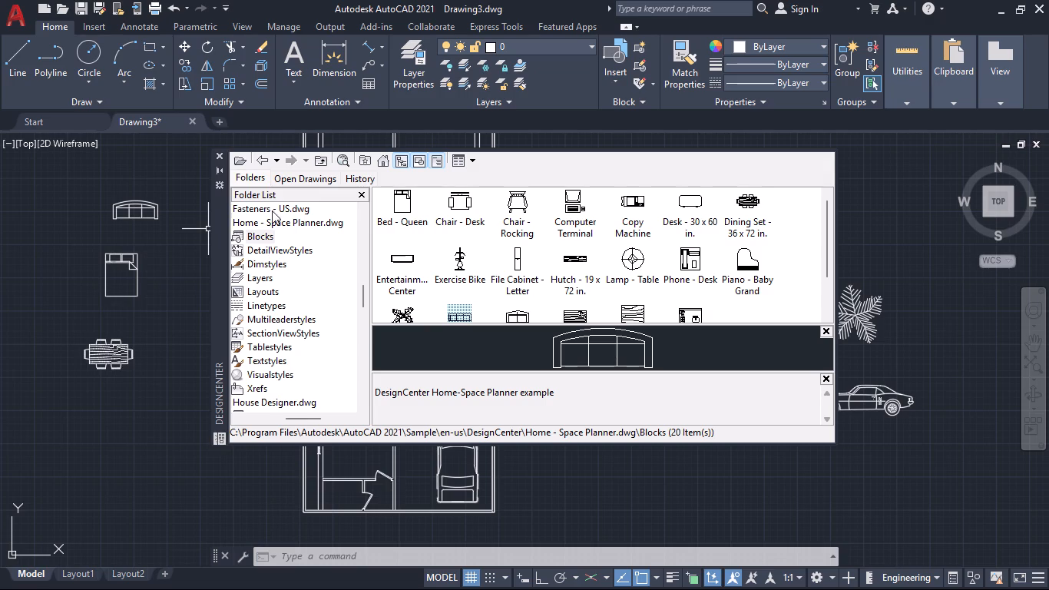
scroll(288, 244, up, 2)
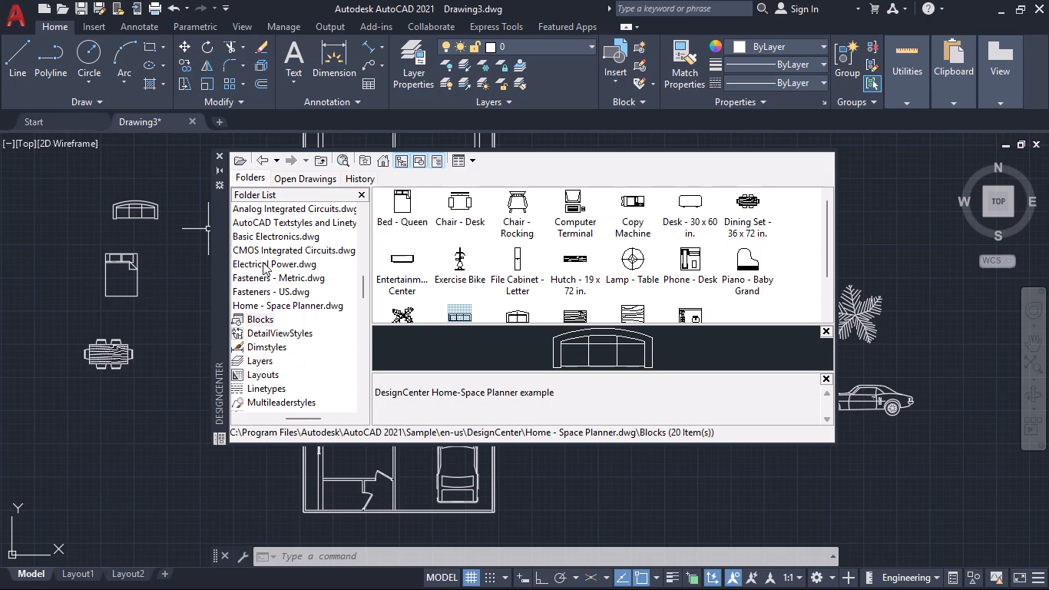
scroll(311, 304, down, 4)
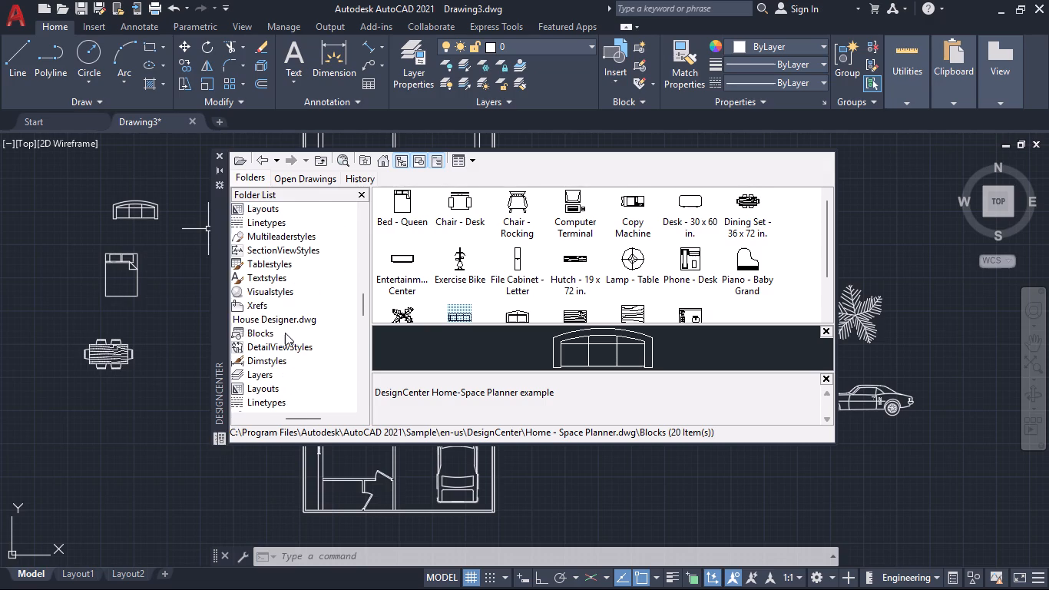
scroll(285, 334, down, 4)
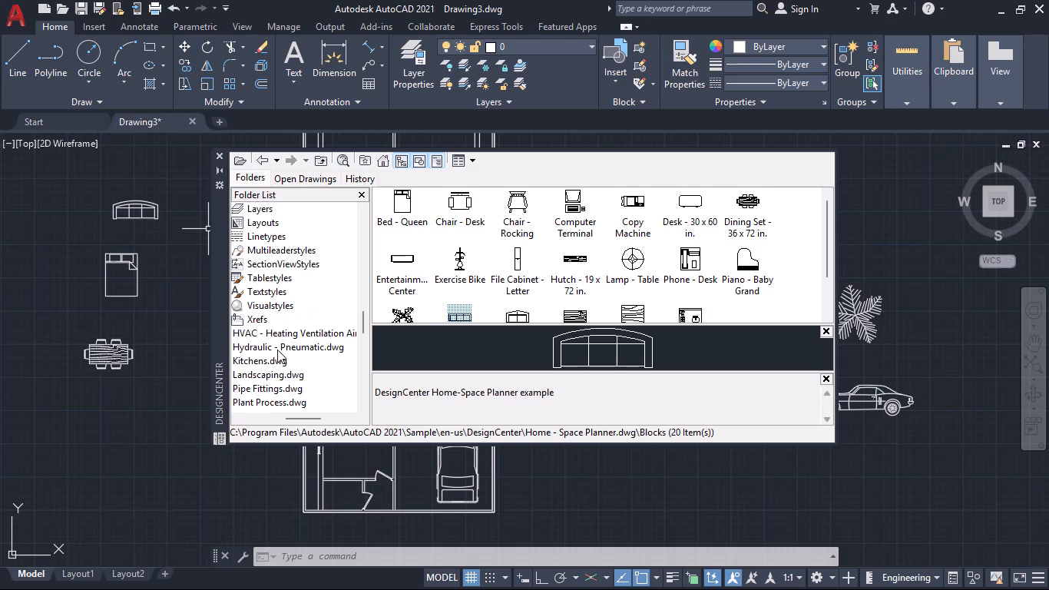
double_click(263, 360)
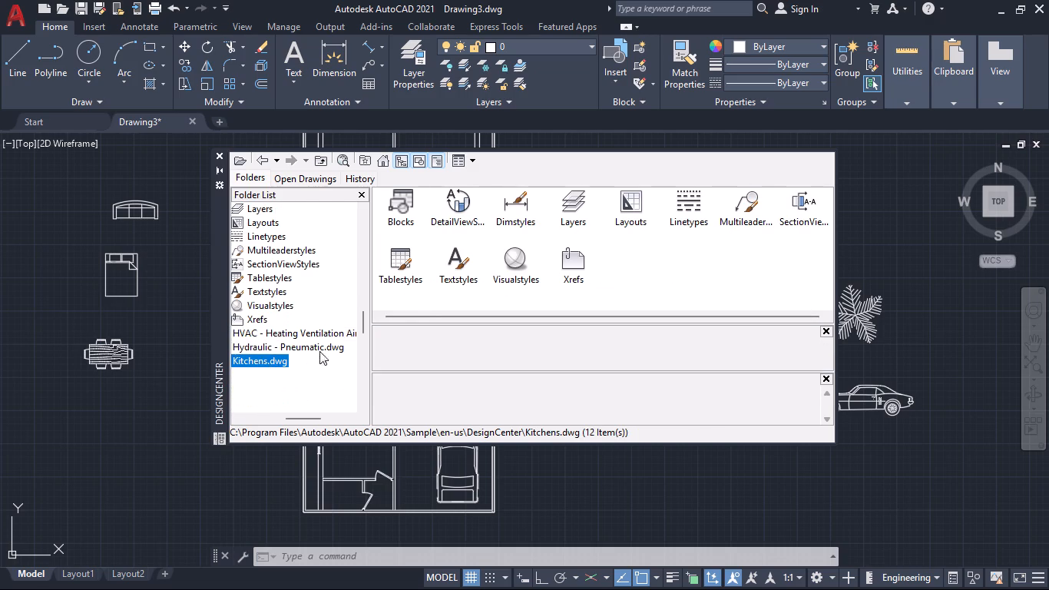
double_click(392, 195)
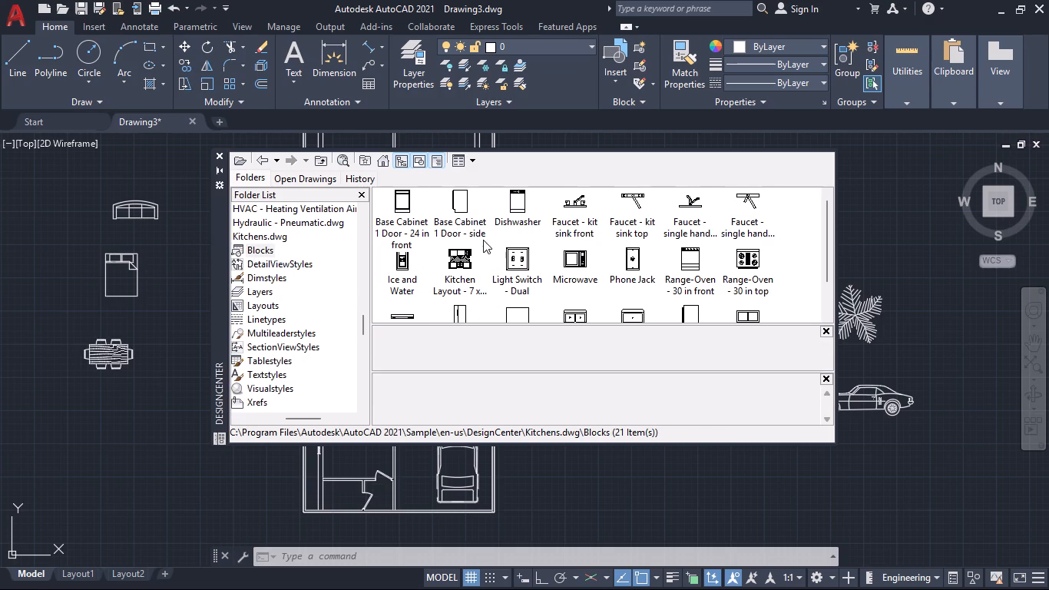
scroll(602, 237, down, 1)
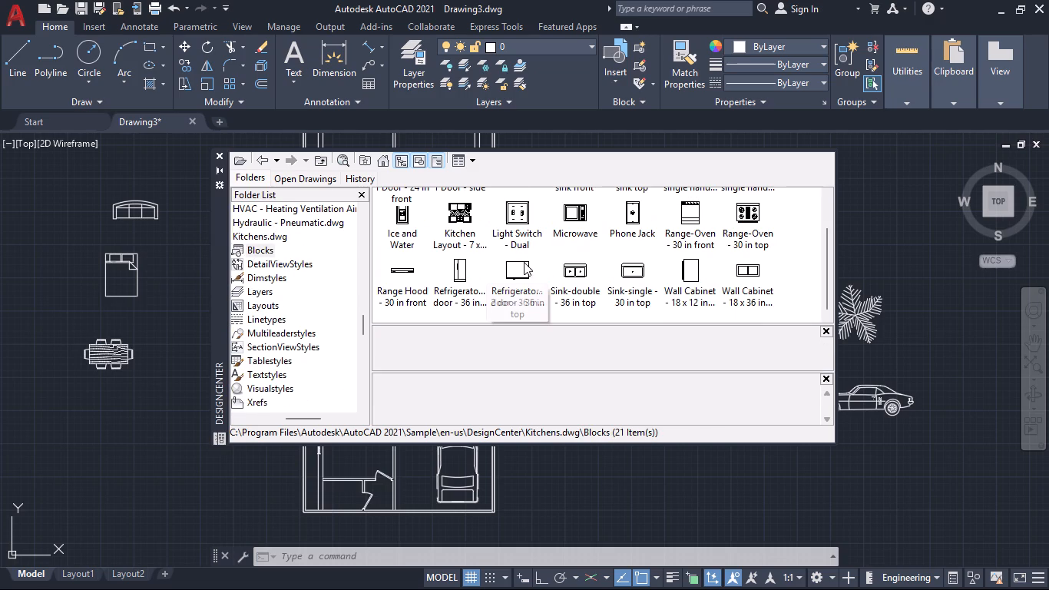
scroll(707, 277, down, 1)
scroll(710, 243, up, 1)
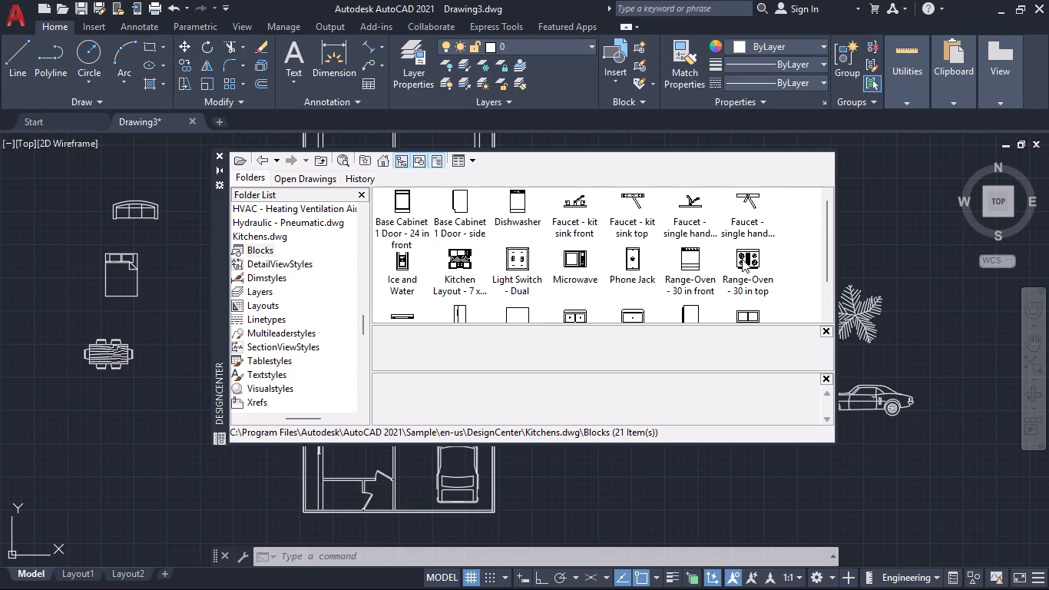
drag(745, 259, 867, 231)
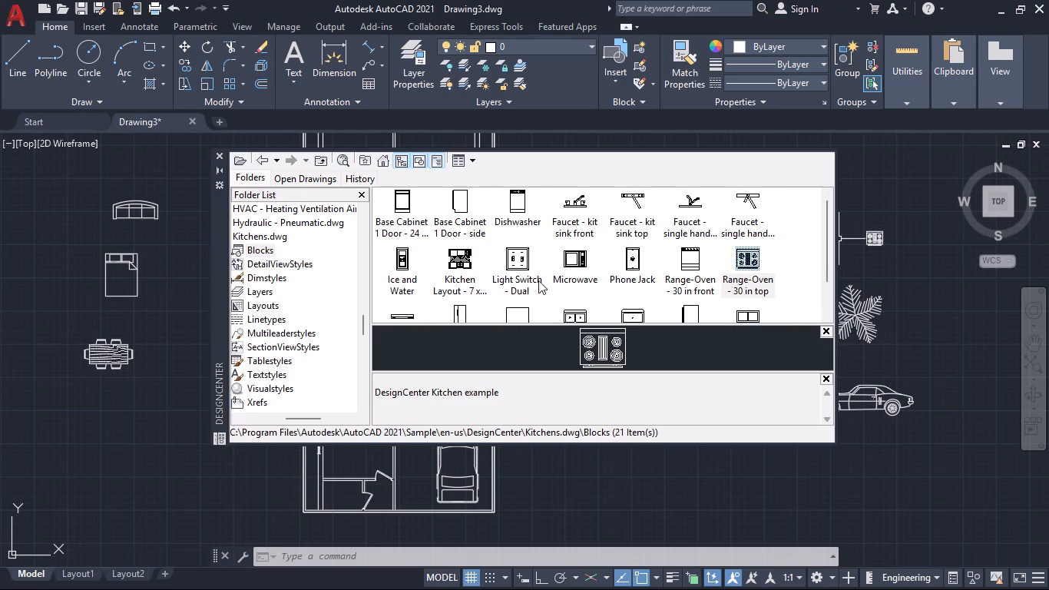
Insert the Sink-double - 36 in top block, rather than the single sink, southeast of the range, and close DesignCenter.
scroll(555, 275, up, 1)
scroll(579, 260, down, 1)
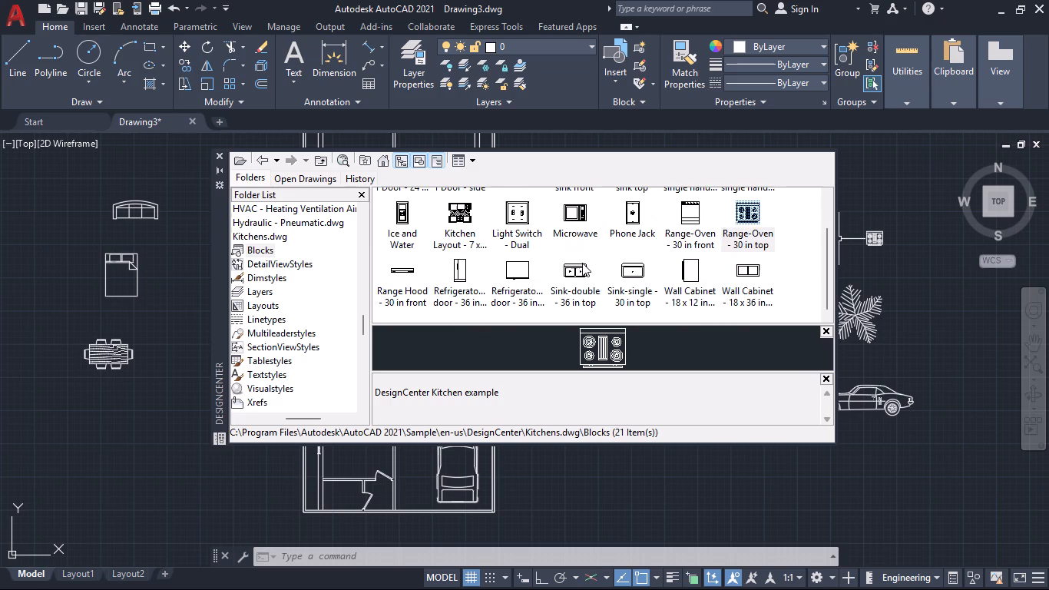
scroll(582, 263, down, 2)
drag(633, 268, 879, 290)
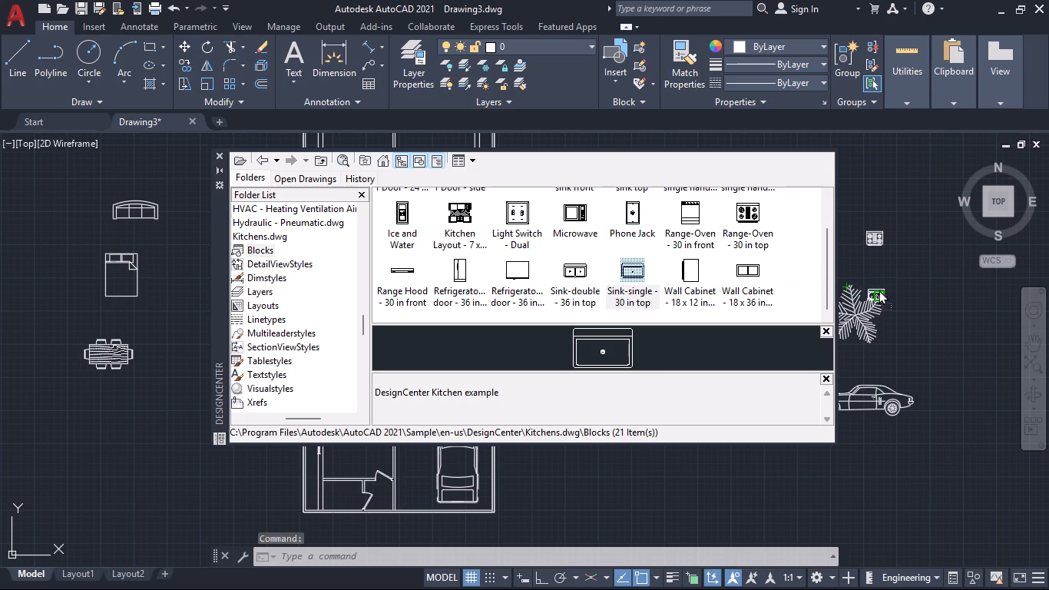
drag(879, 290, 651, 279)
drag(572, 272, 652, 278)
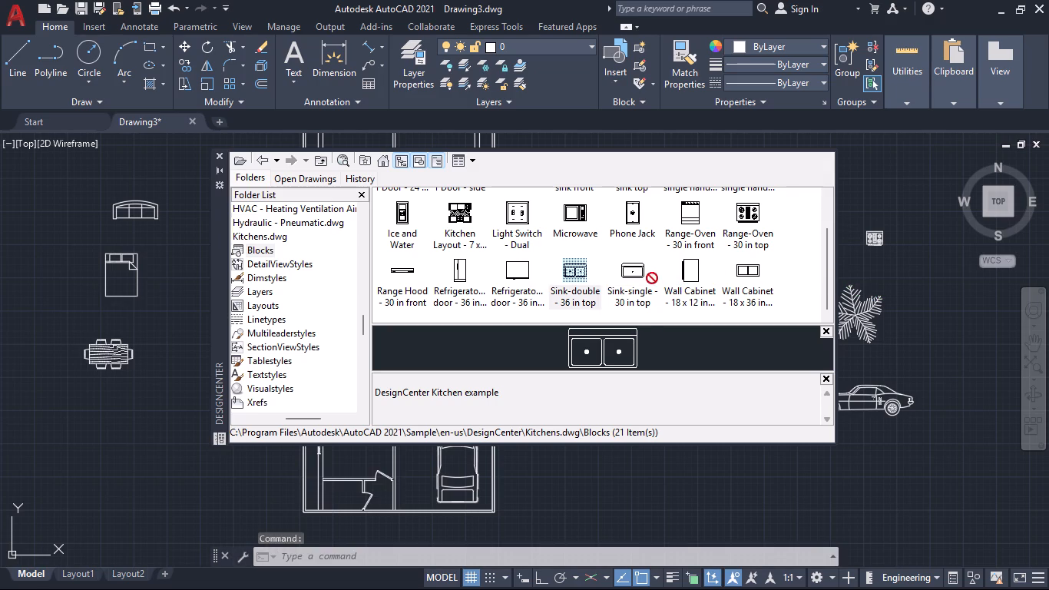
drag(652, 278, 919, 287)
scroll(911, 352, down, 1)
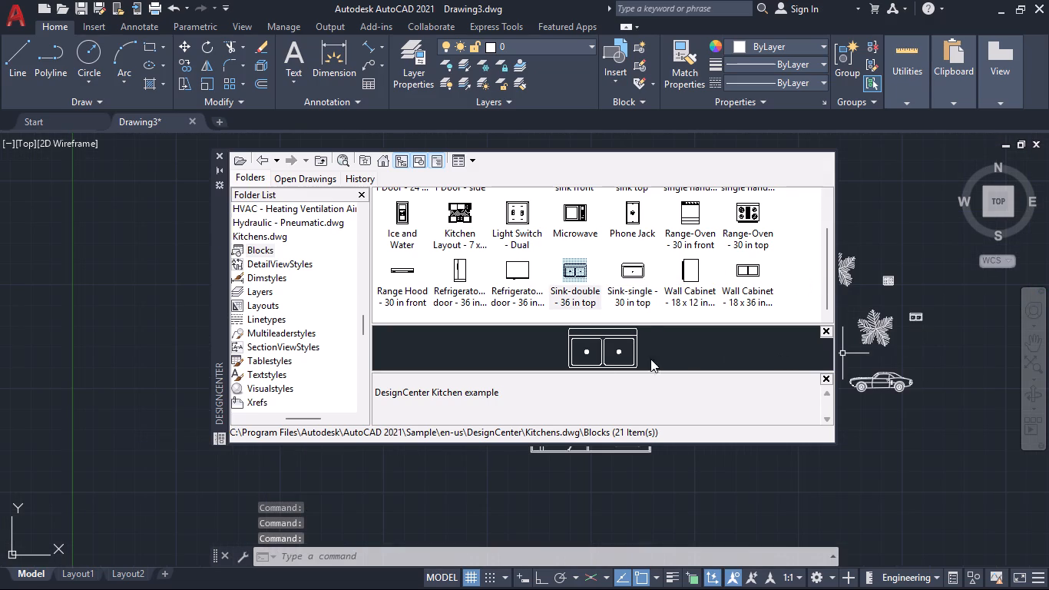
scroll(549, 351, up, 1)
scroll(438, 317, down, 3)
click(220, 154)
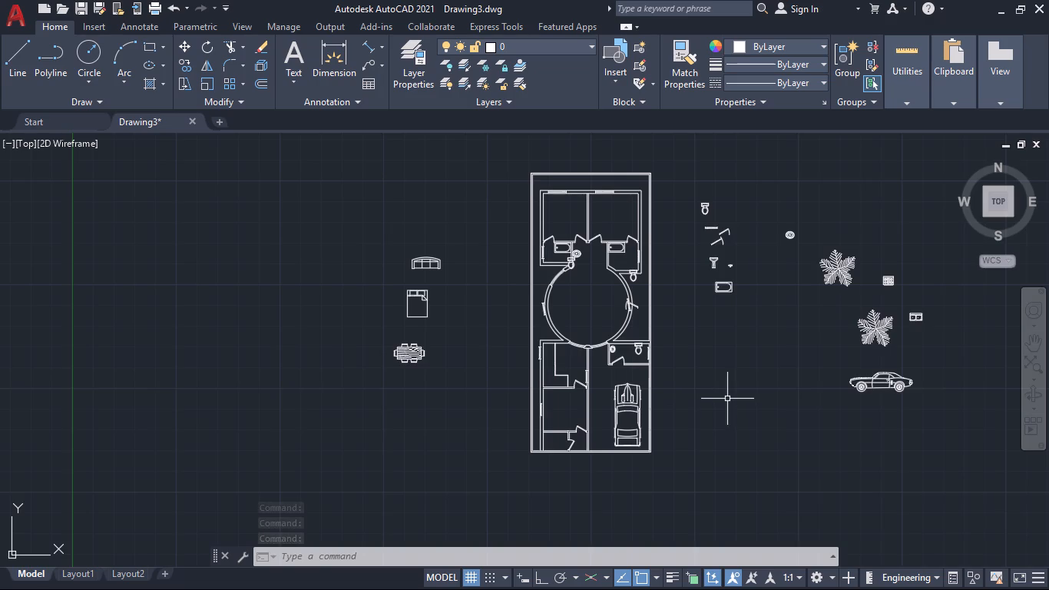
Move the double sink by its back-edge midpoint to the inner face of the kitchen's west wall, beside the window.
middle_drag(720, 396, 654, 380)
scroll(849, 325, up, 1)
click(906, 306)
click(799, 257)
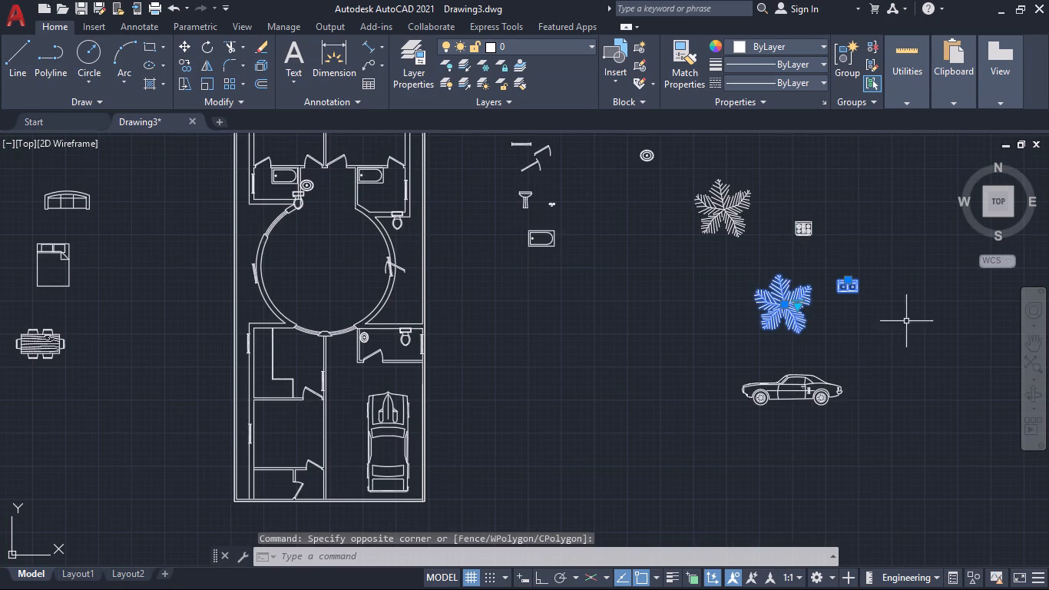
key(Escape)
click(873, 309)
click(849, 267)
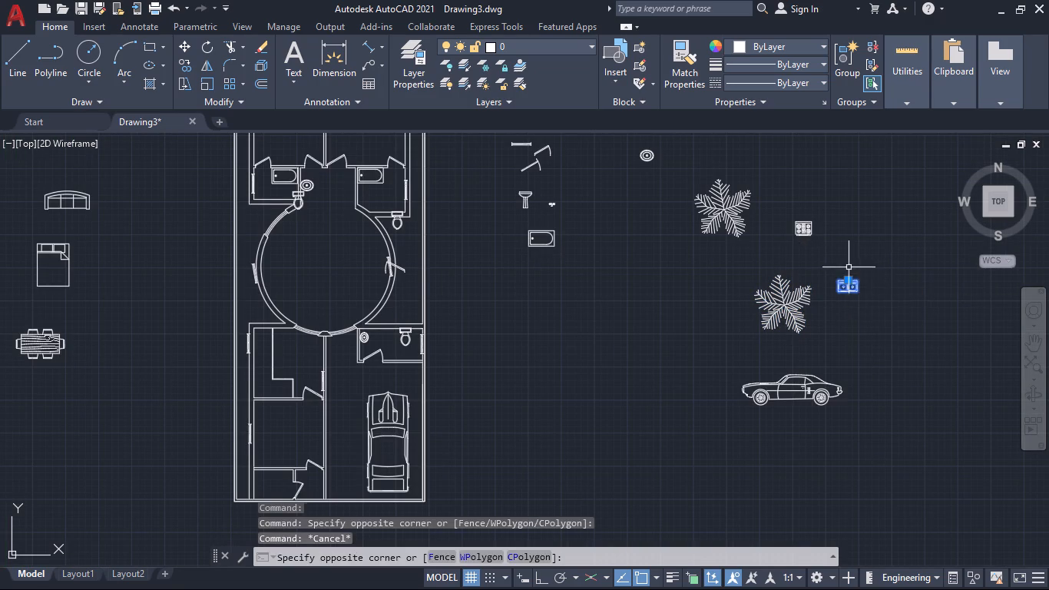
scroll(814, 269, up, 3)
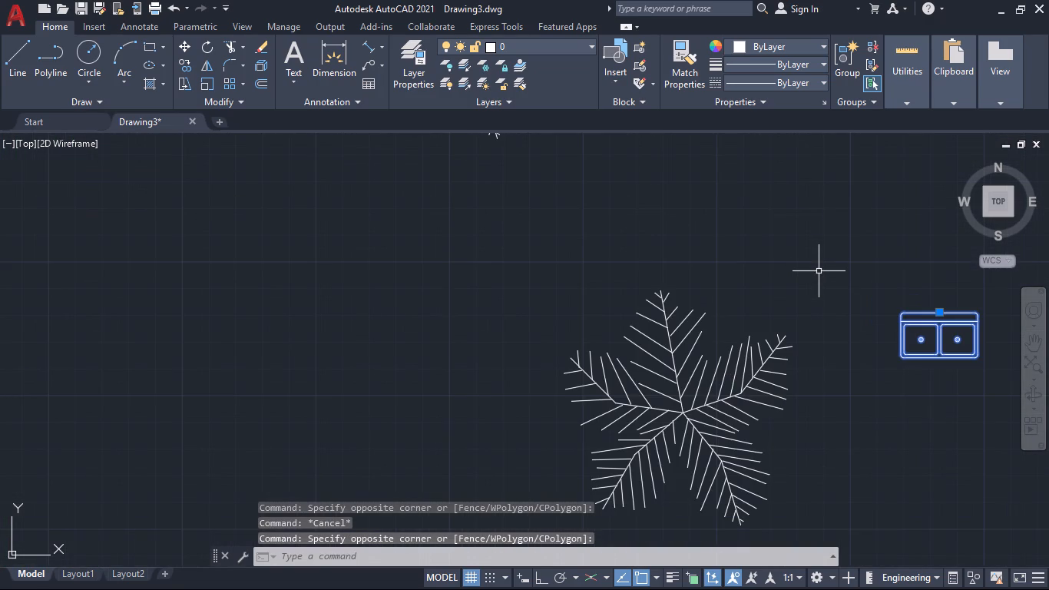
key(m)
key(Return)
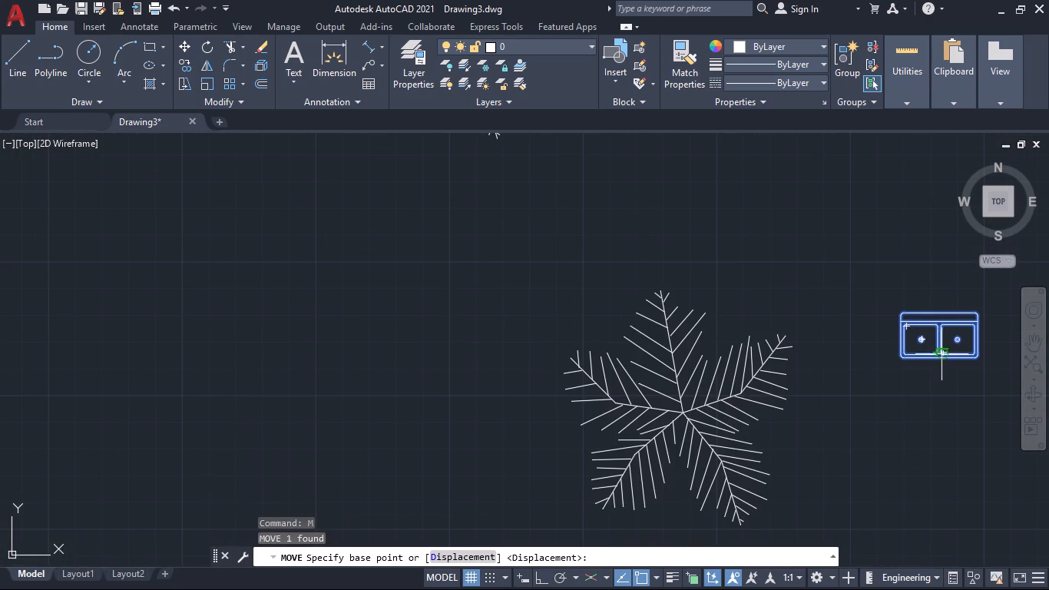
scroll(932, 326, up, 2)
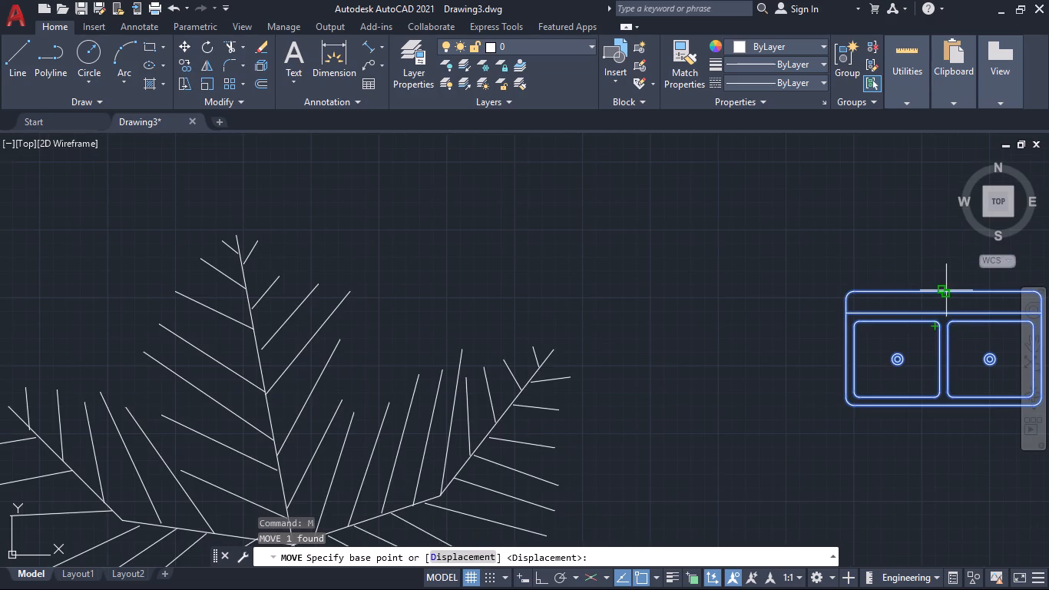
click(945, 291)
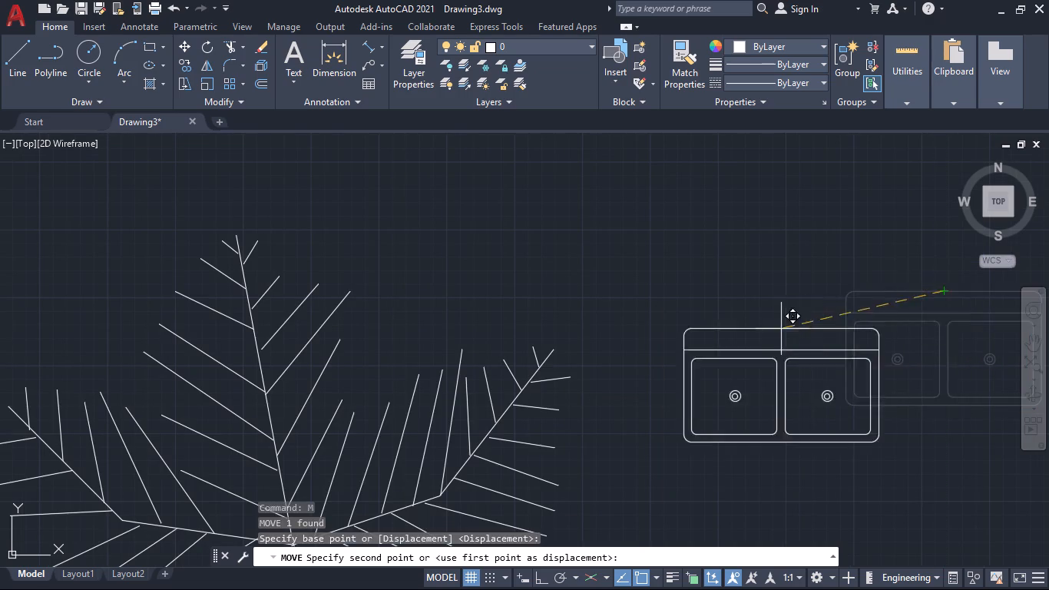
scroll(776, 335, down, 4)
middle_drag(301, 372, 883, 335)
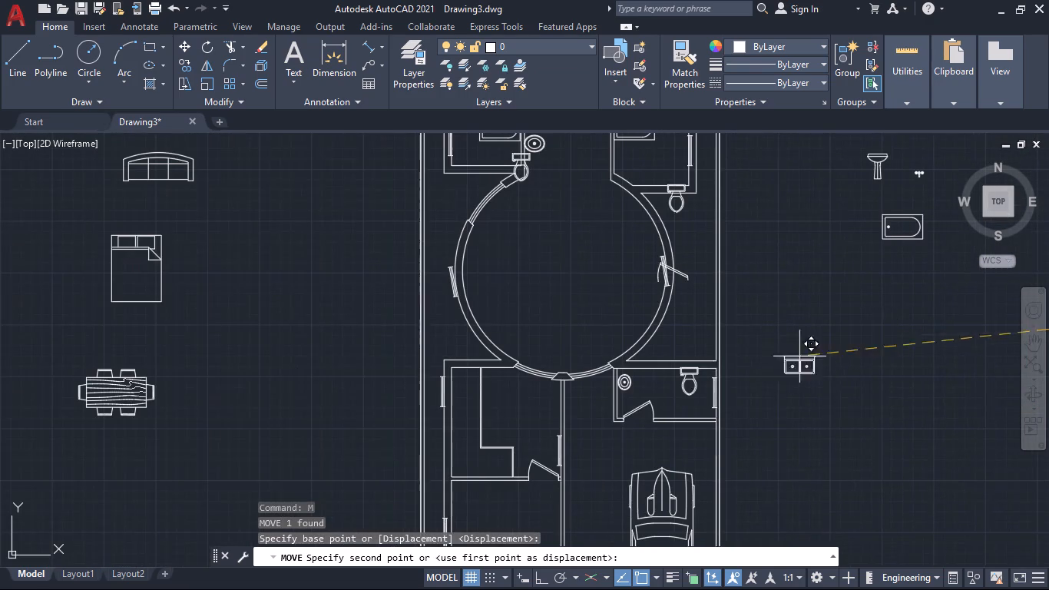
scroll(479, 404, up, 3)
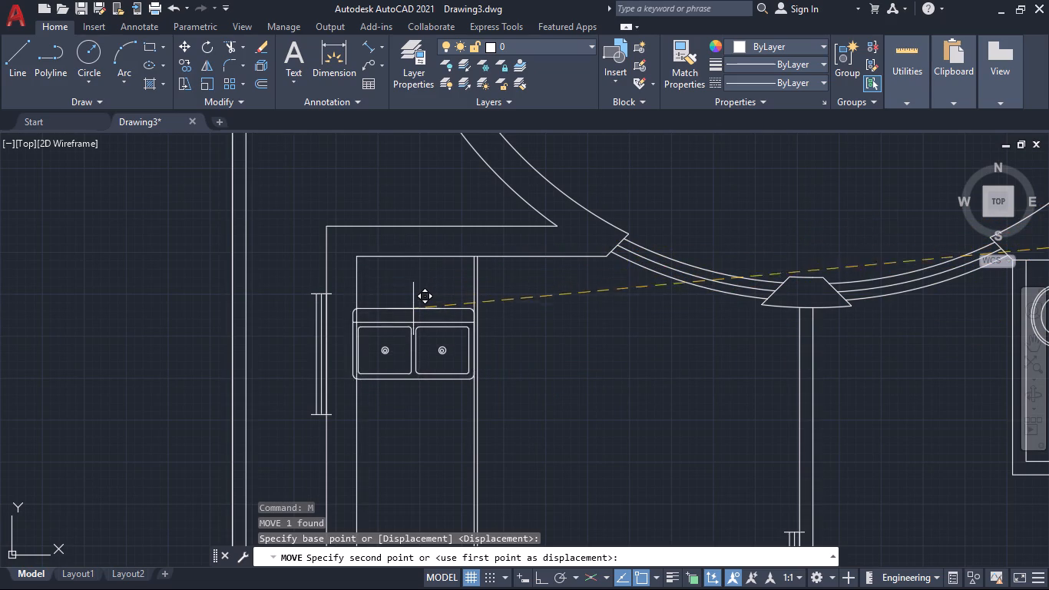
click(357, 343)
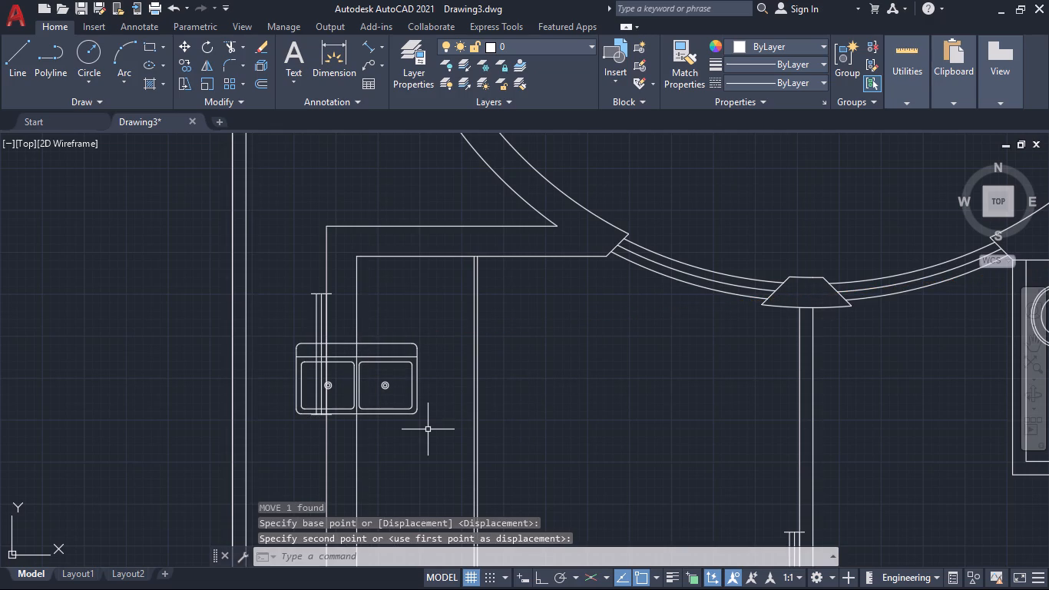
Rotate the double sink 90° counterclockwise about its back-edge midpoint so that its back faces the west wall.
text(ro)
key(Return)
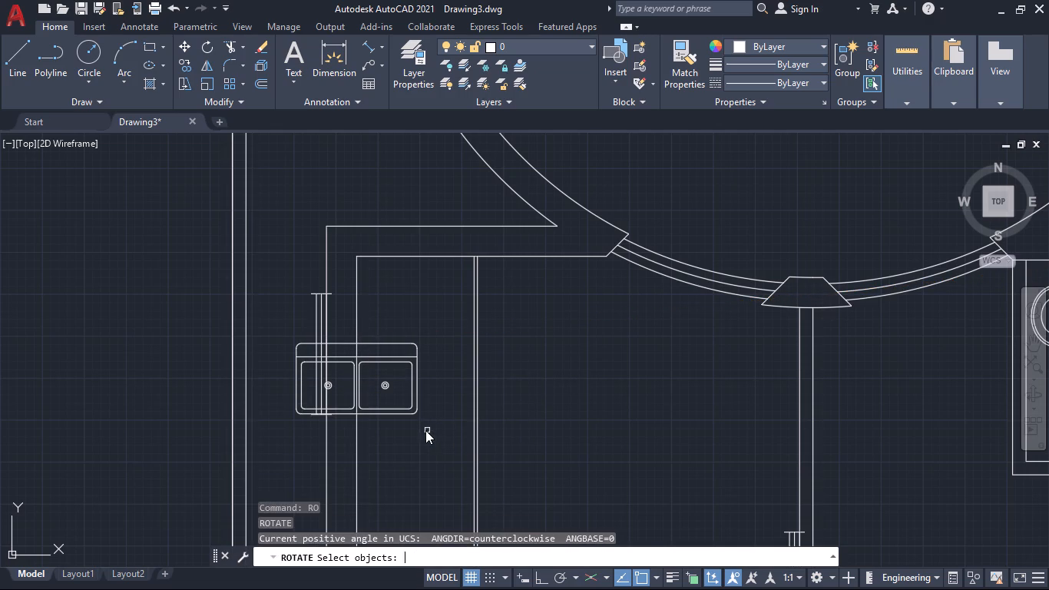
click(379, 424)
click(388, 341)
click(403, 389)
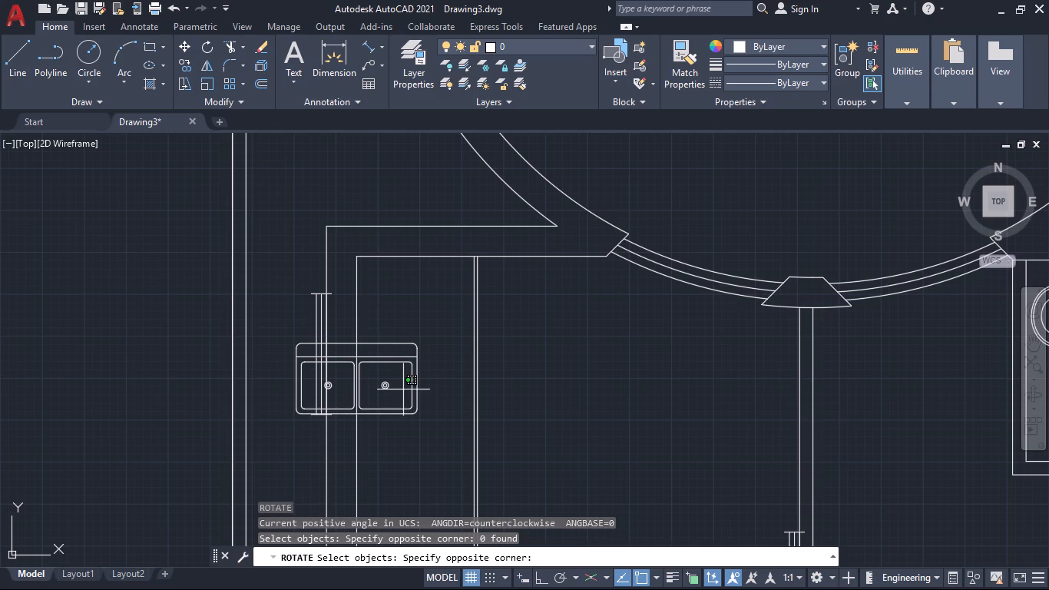
click(417, 415)
click(418, 415)
click(423, 423)
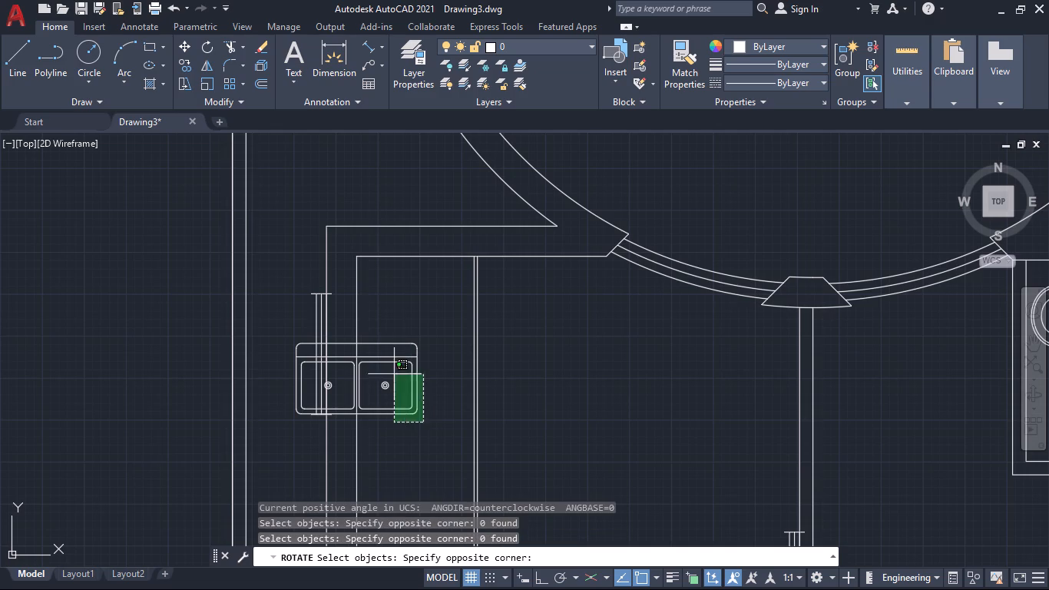
click(389, 322)
key(Return)
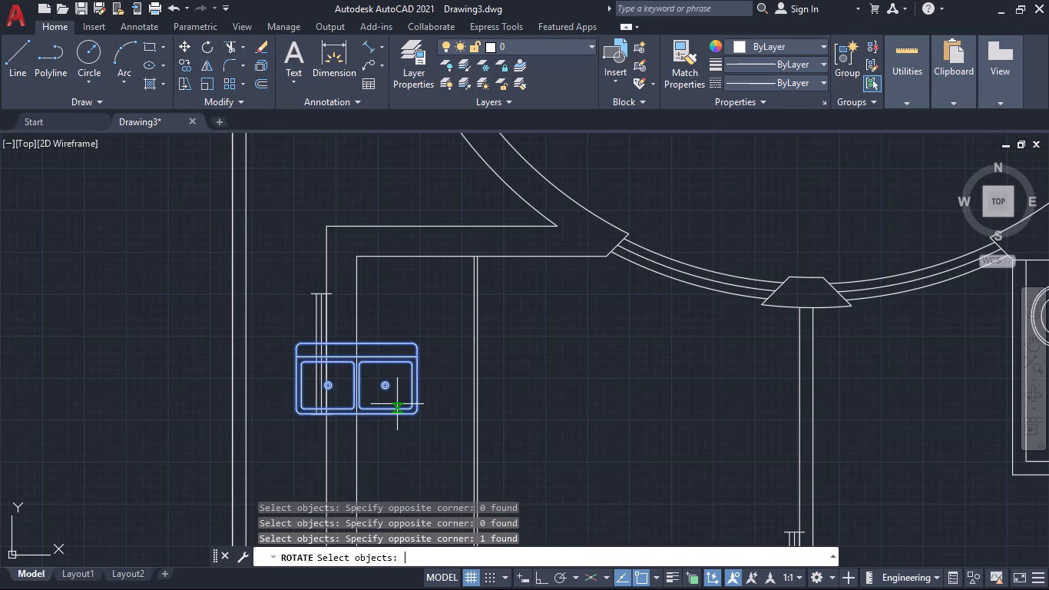
click(362, 350)
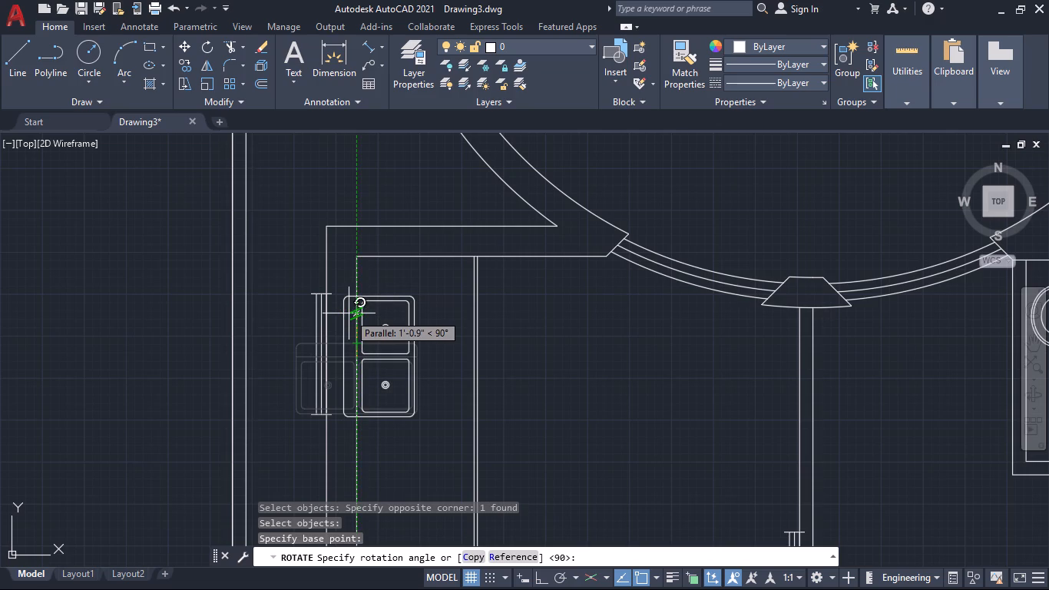
click(349, 311)
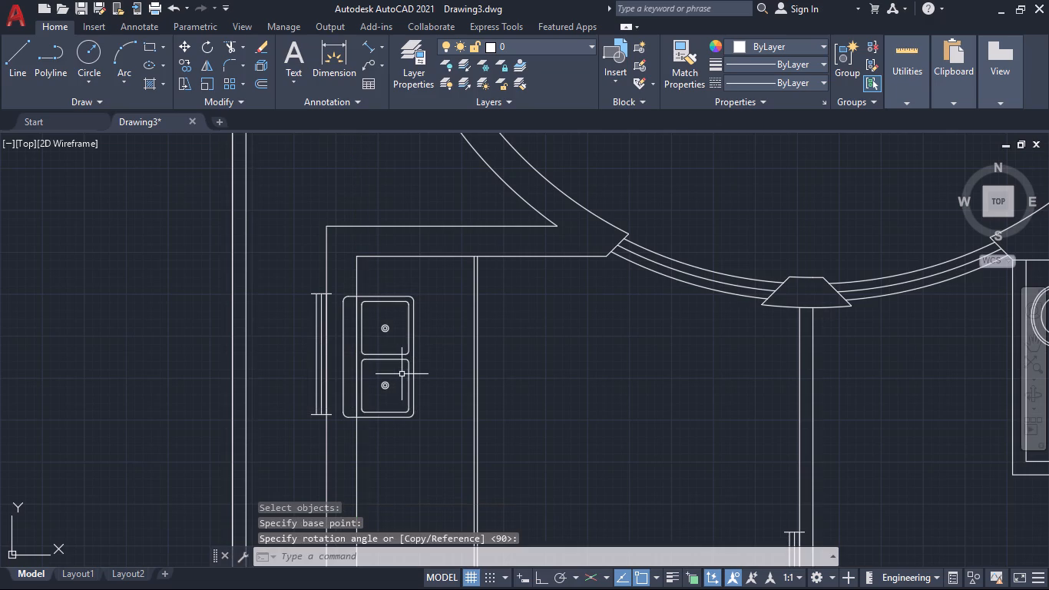
Move the double sink straight east until its back edge is flush with the inner face of the kitchen's west wall.
key(m)
key(Return)
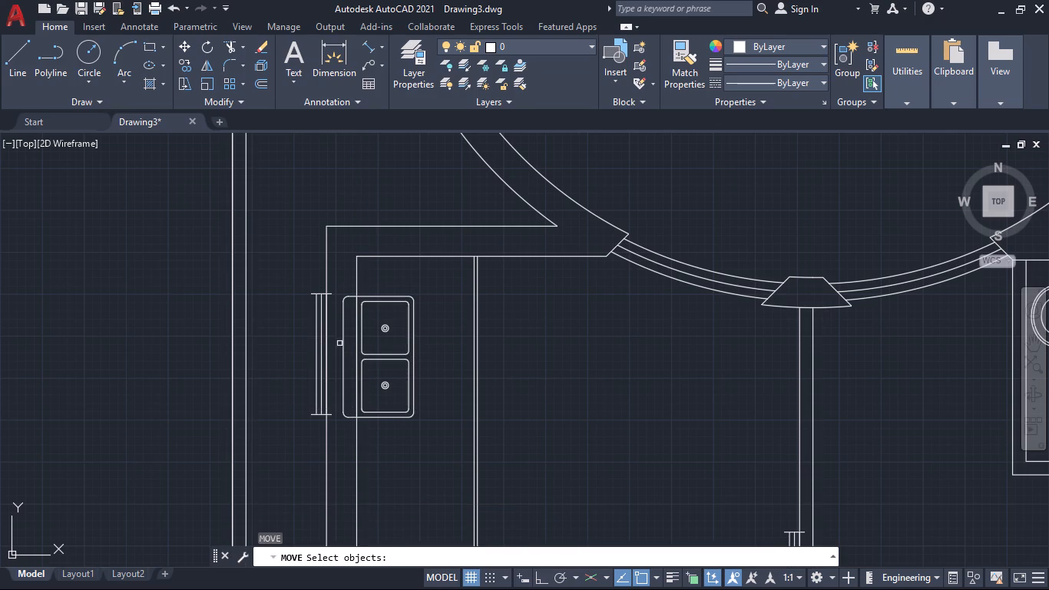
click(422, 433)
click(407, 385)
key(Return)
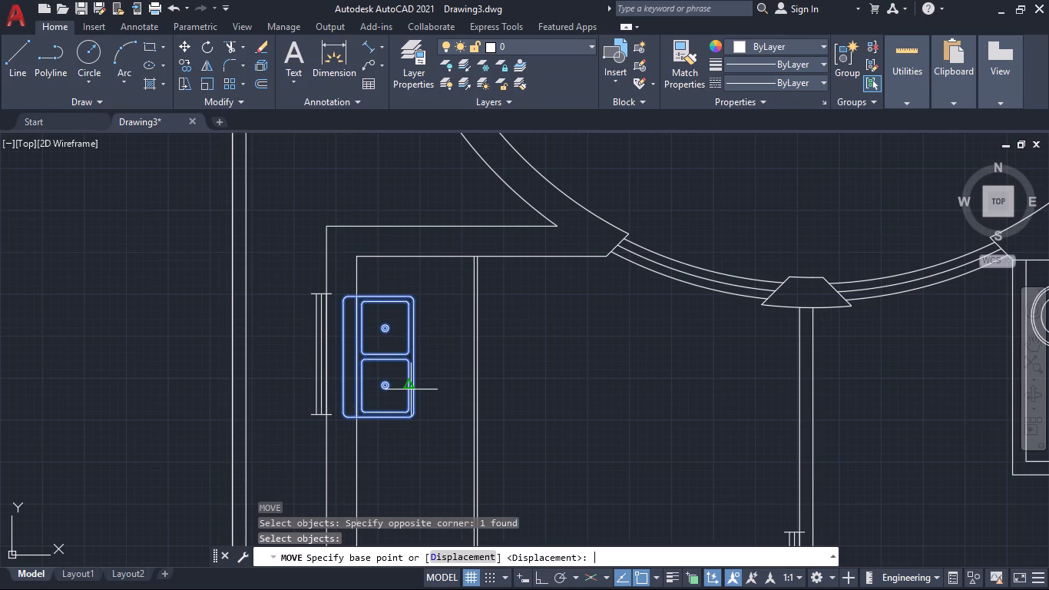
scroll(380, 364, up, 3)
scroll(380, 362, down, 4)
scroll(348, 320, up, 2)
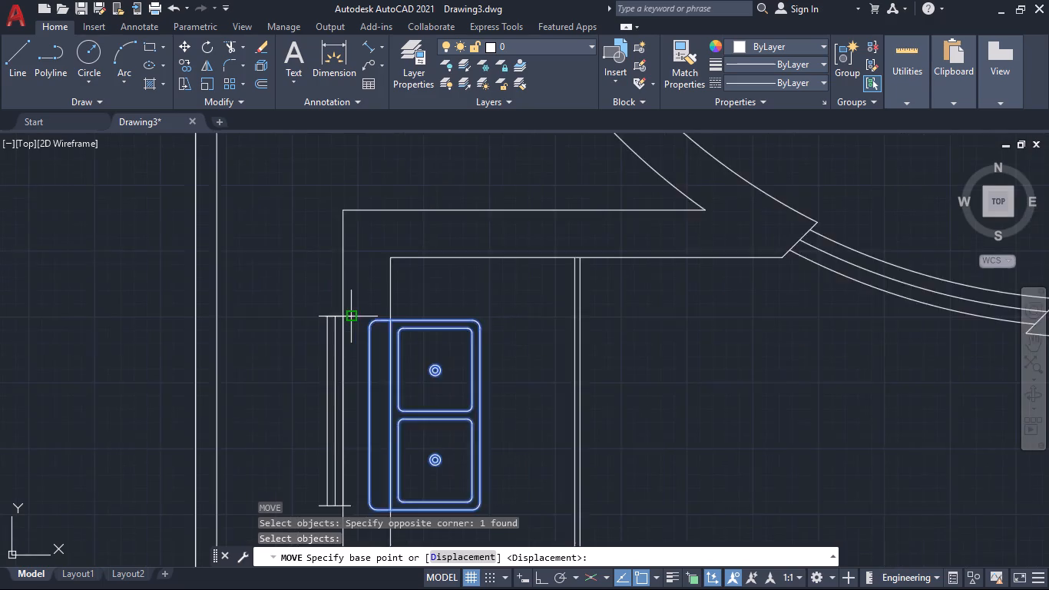
scroll(349, 320, up, 3)
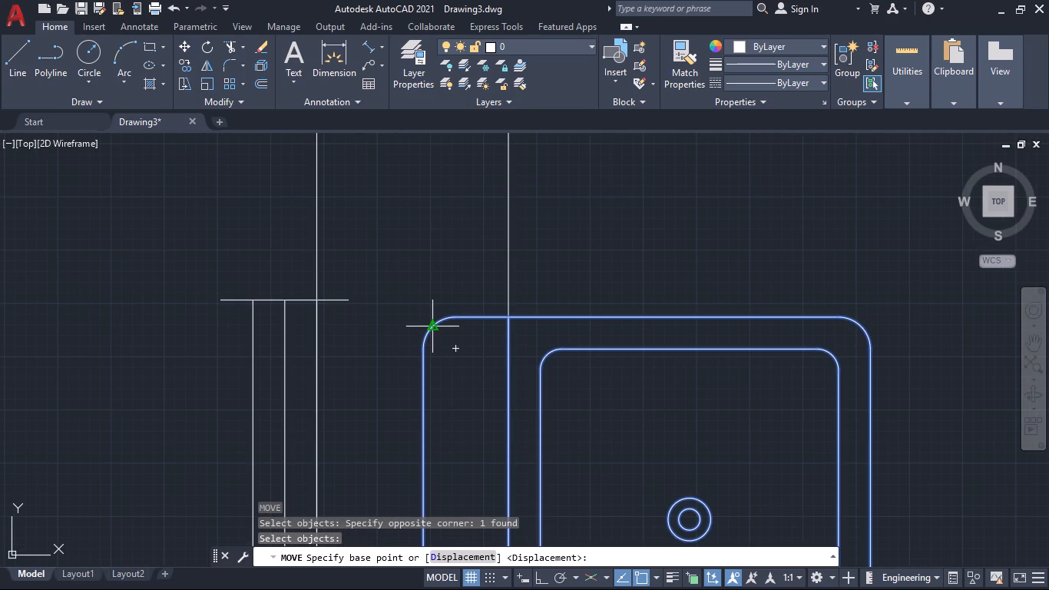
click(425, 351)
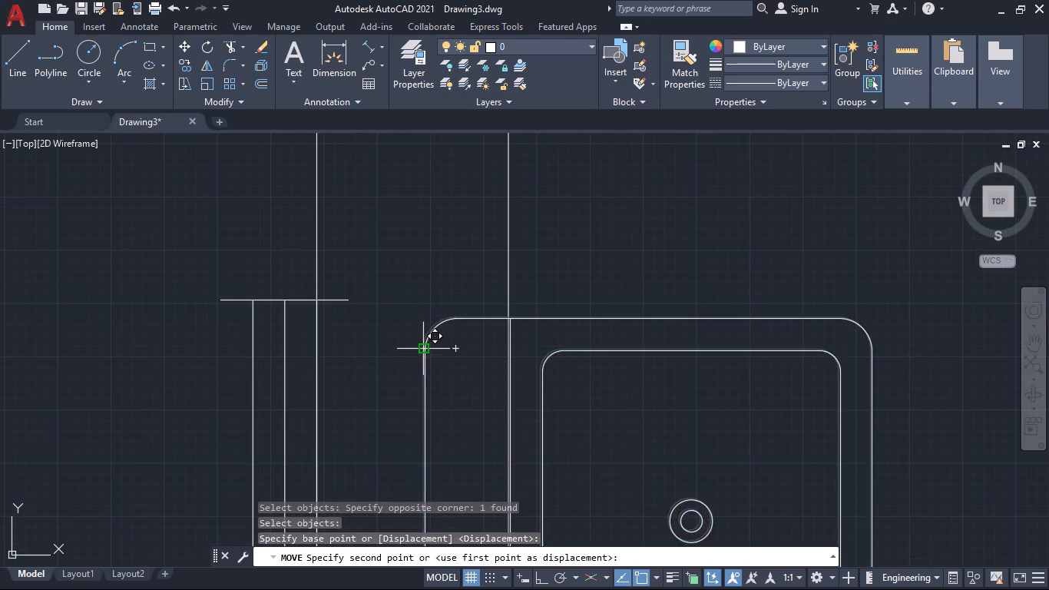
click(509, 346)
Draw a horizontal line just south of the sink, from the west wall's inner face to the counter's outer east line.
scroll(528, 340, down, 4)
middle_drag(628, 394, 550, 370)
middle_drag(548, 380, 548, 306)
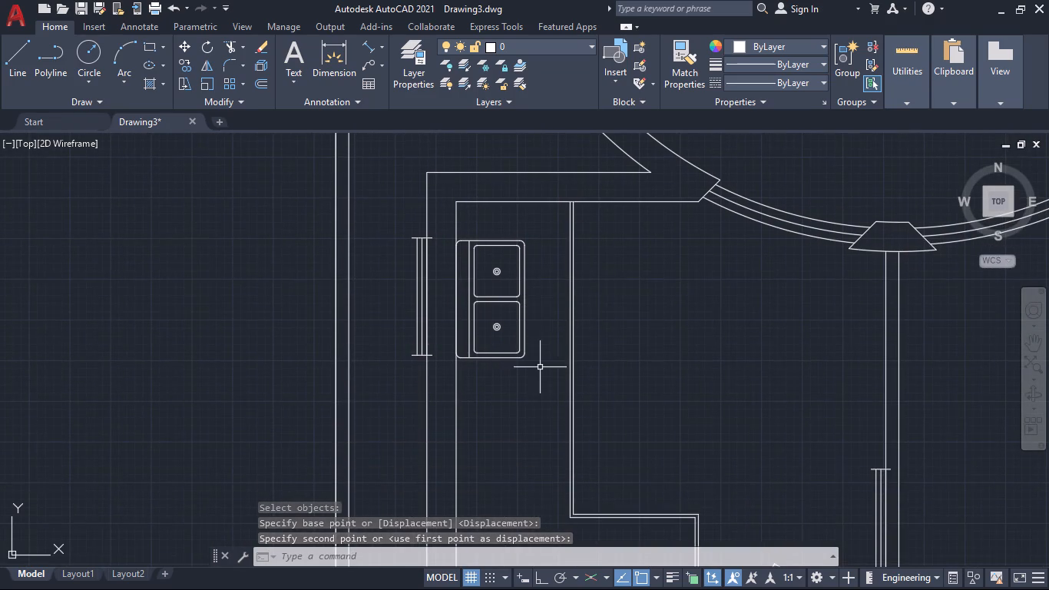
scroll(540, 368, up, 2)
scroll(540, 370, down, 2)
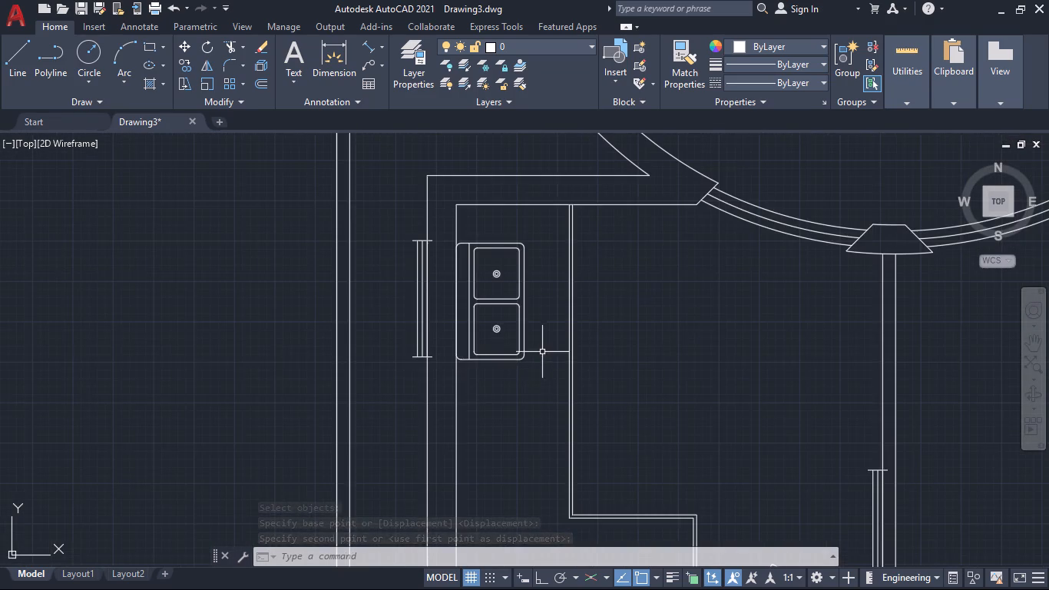
middle_drag(544, 349, 548, 409)
scroll(547, 366, up, 1)
middle_drag(547, 341, 548, 343)
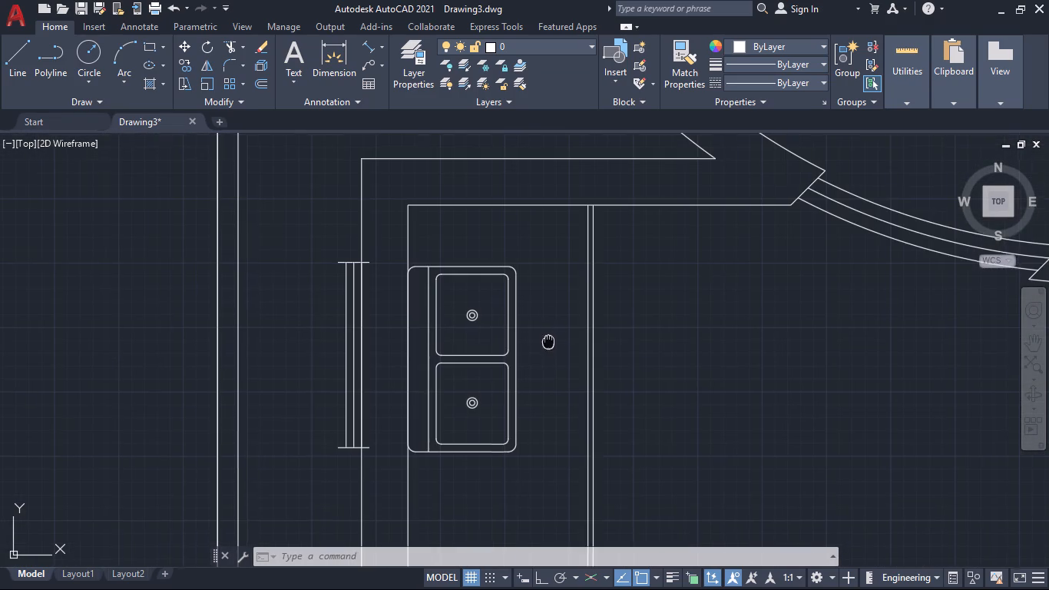
middle_drag(548, 343, 543, 288)
middle_drag(554, 364, 551, 328)
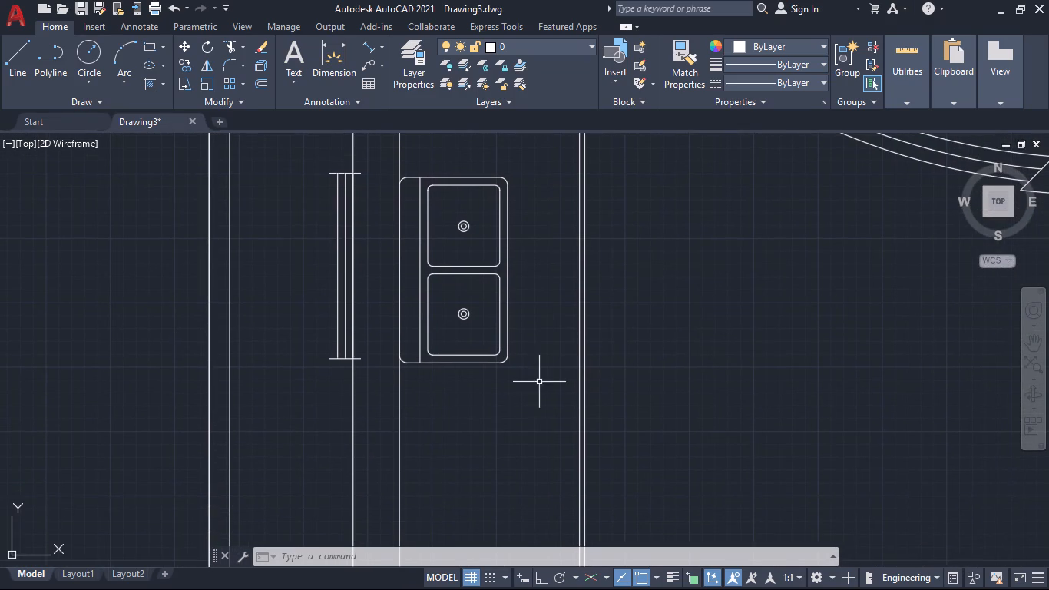
key(l)
key(Return)
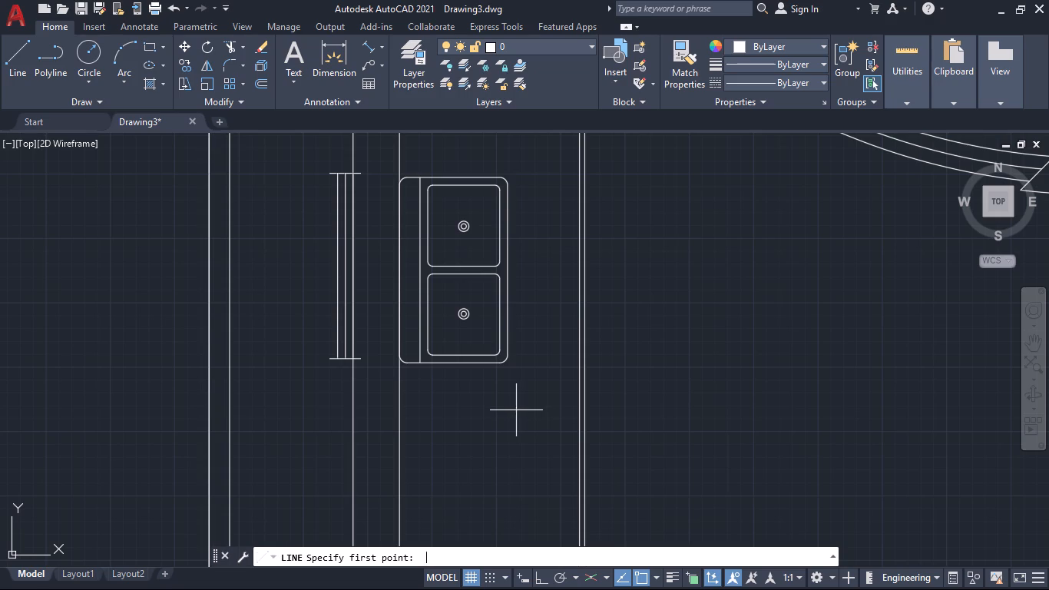
click(399, 382)
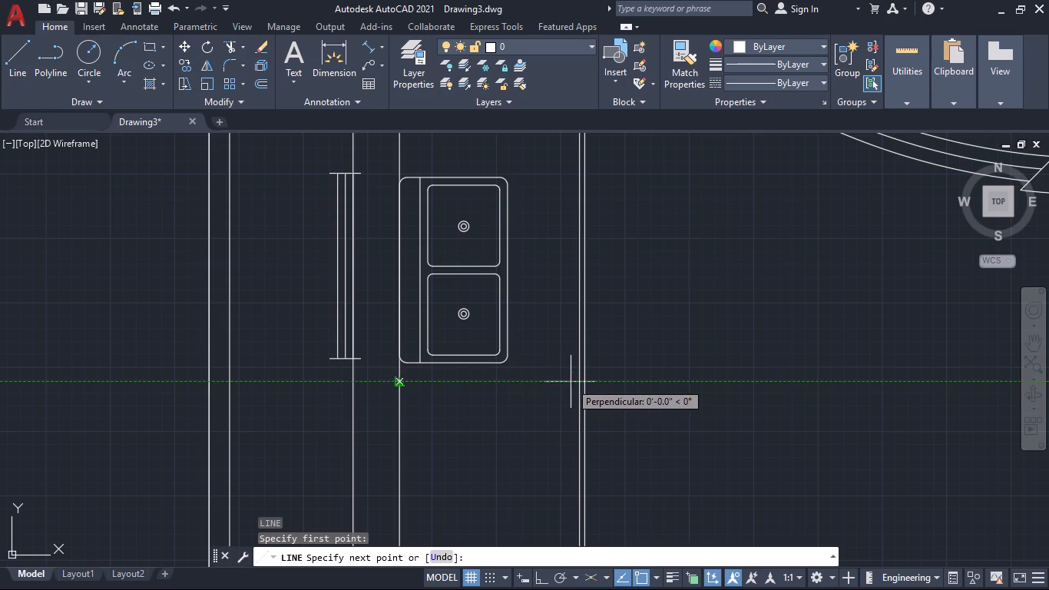
click(587, 383)
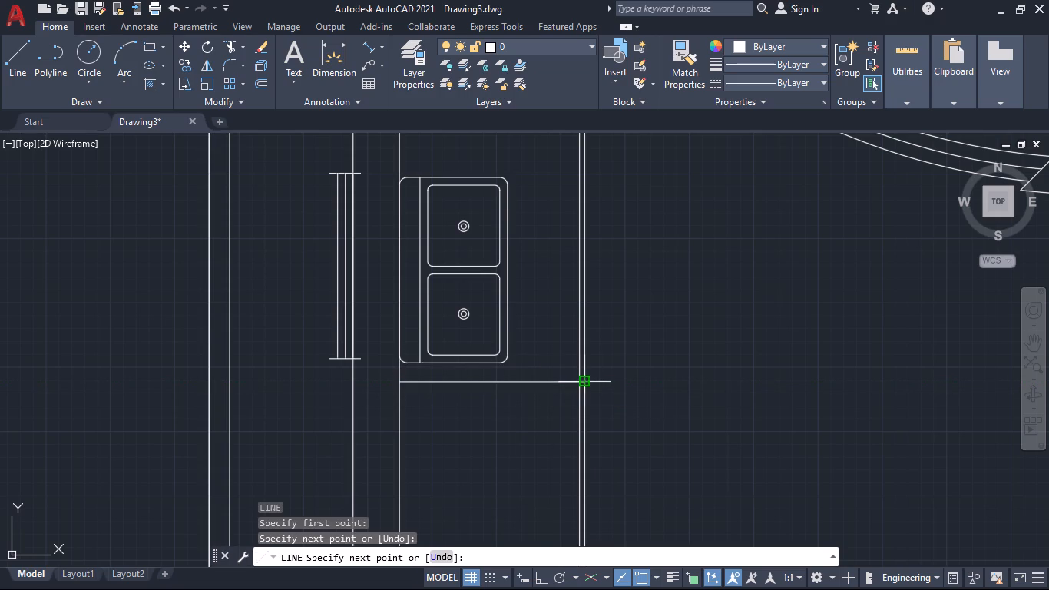
scroll(659, 389, down, 2)
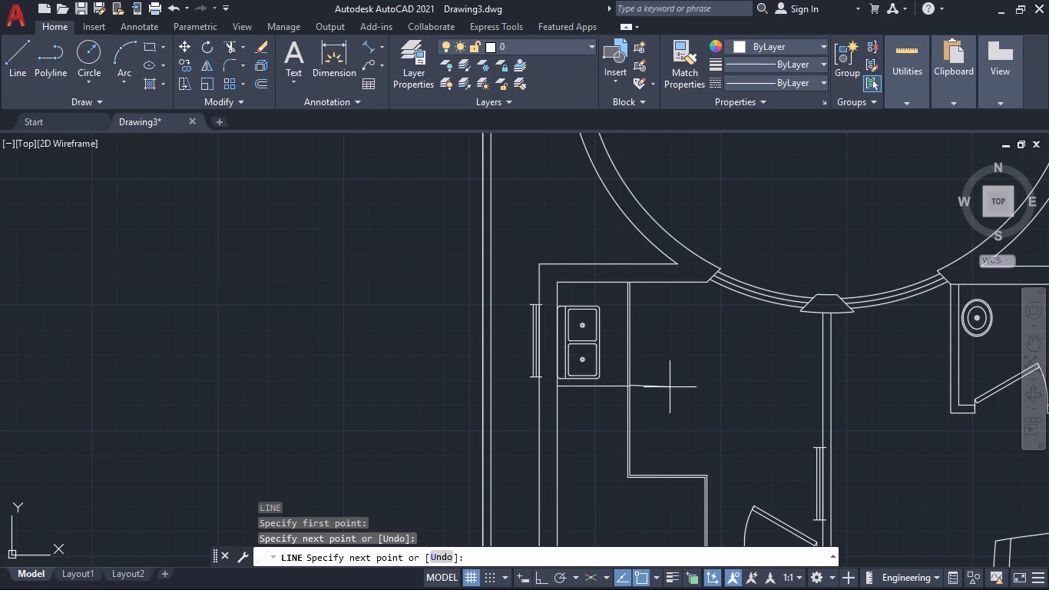
key(space)
Draw a 1" line south from the divider line's east end, continuing west parallel to that line back to the wall.
key(space)
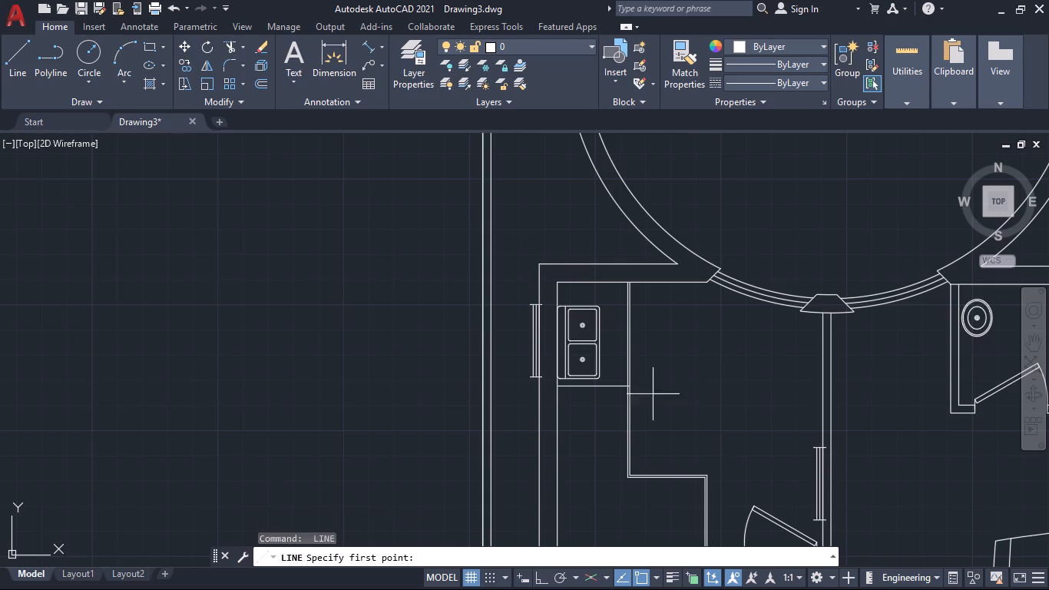
scroll(591, 404, up, 4)
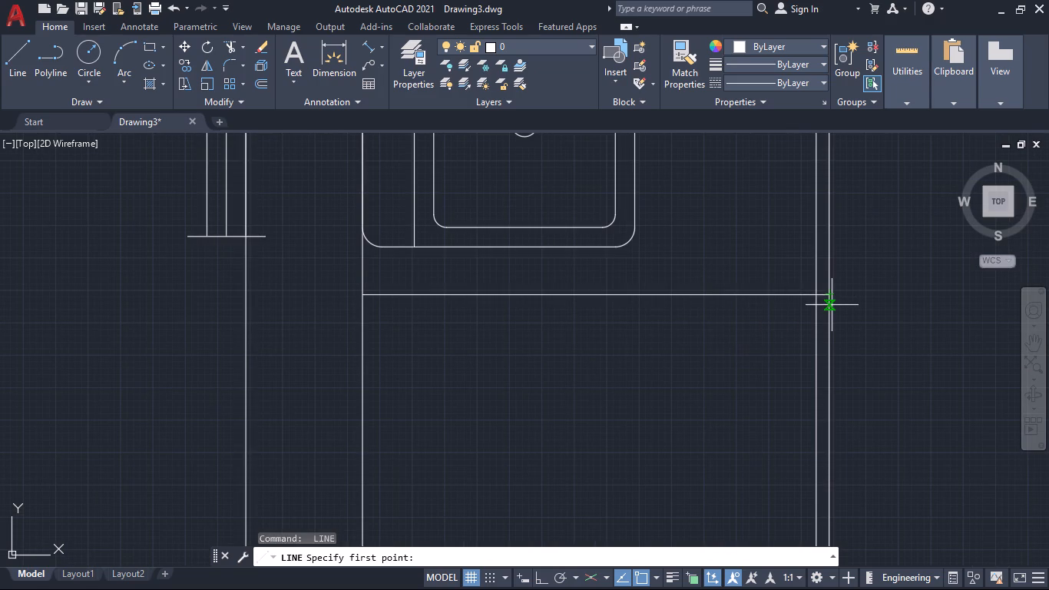
click(828, 294)
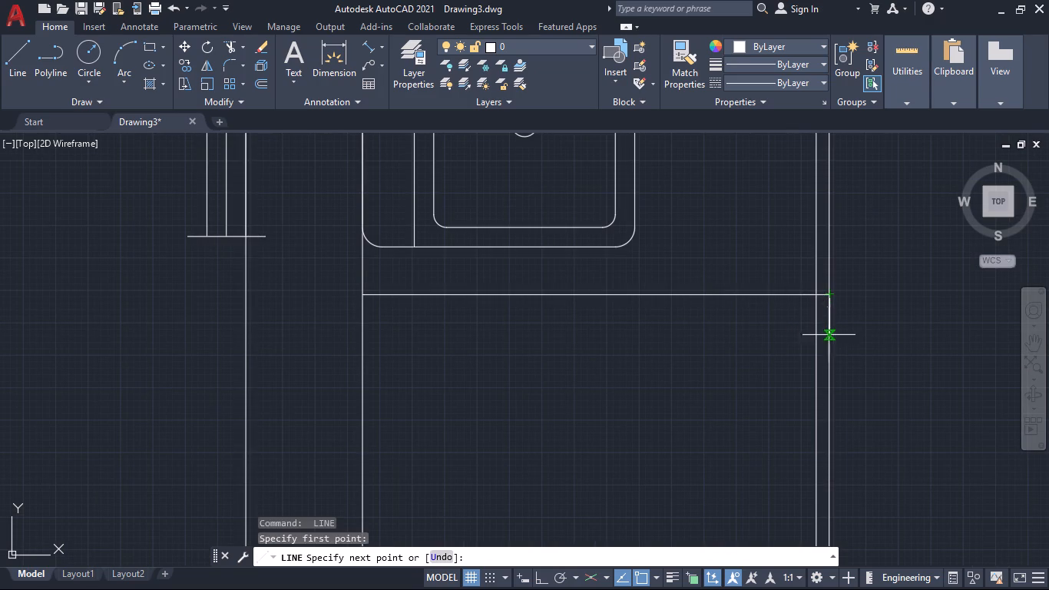
text(1")
key(Return)
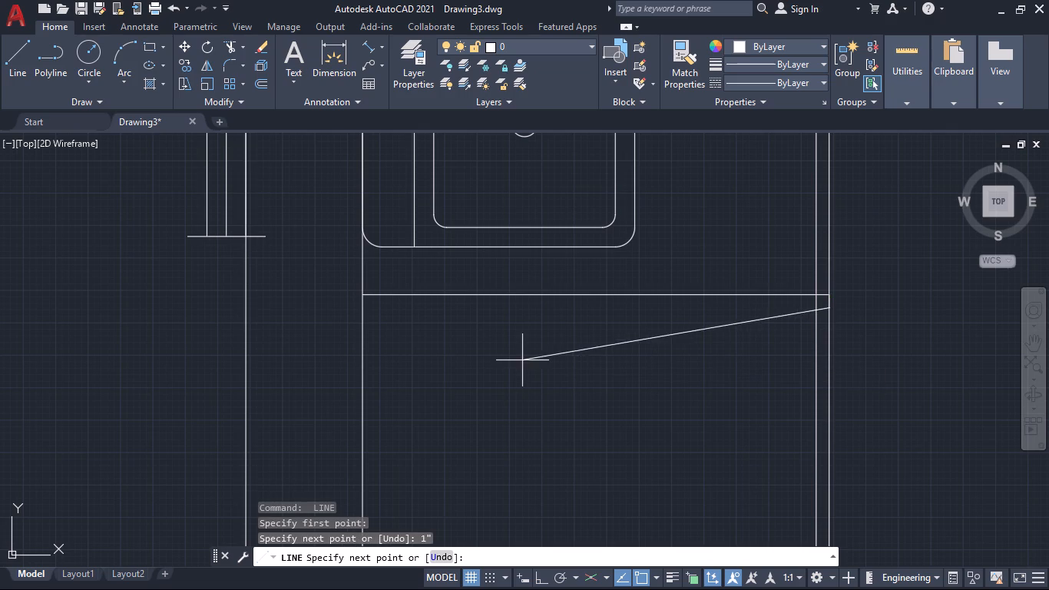
click(361, 307)
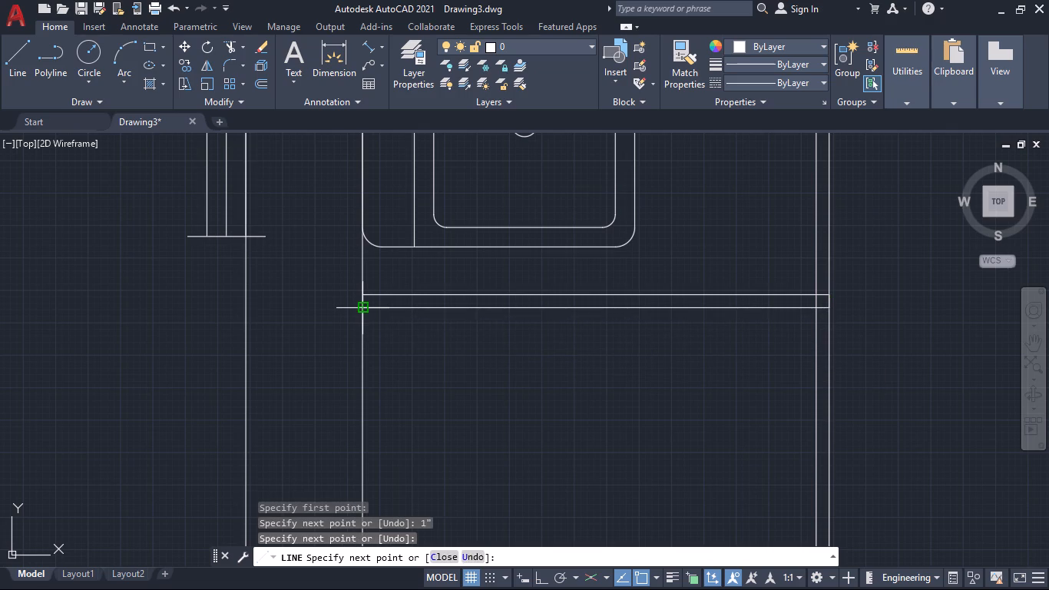
key(space)
Trim the counter's two vertical lines north of the divider below the sink and clean up the overlapping segments at the corner.
scroll(663, 386, down, 1)
scroll(849, 393, down, 2)
middle_drag(867, 363, 689, 394)
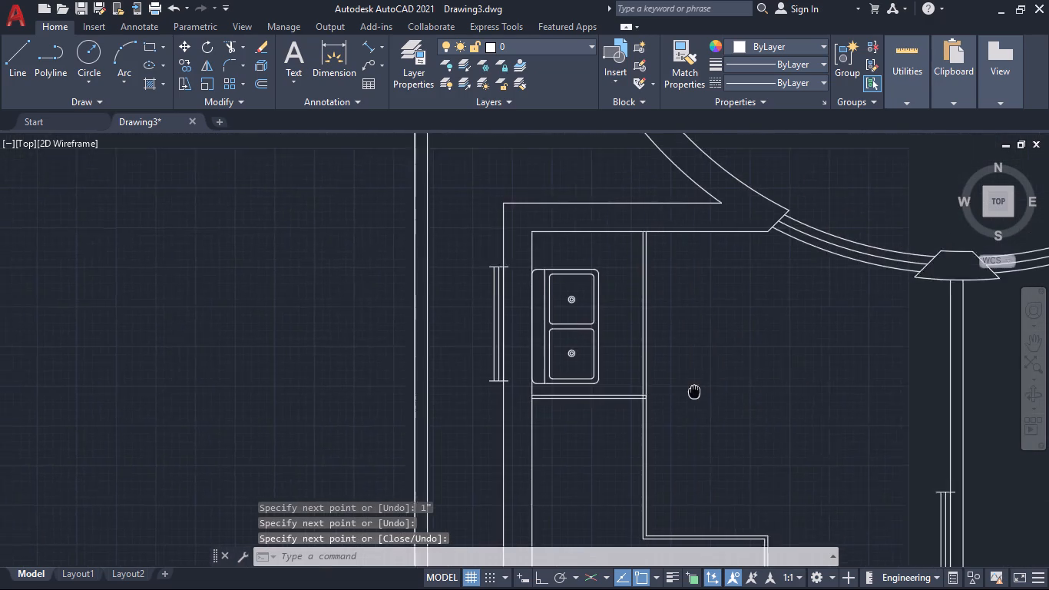
middle_drag(689, 394, 677, 399)
scroll(644, 403, up, 2)
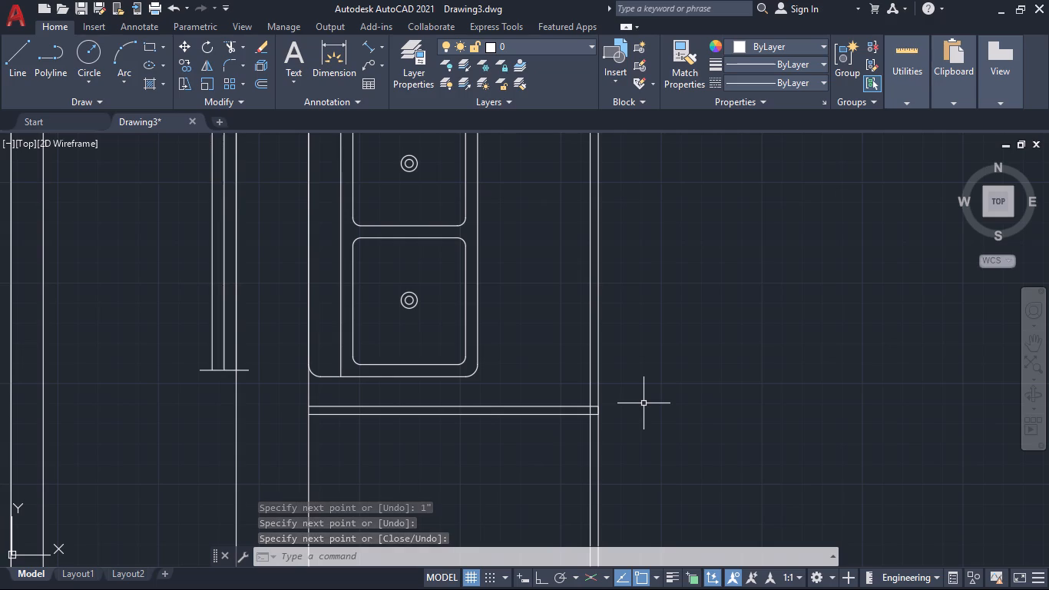
text(tr)
key(Return)
click(549, 332)
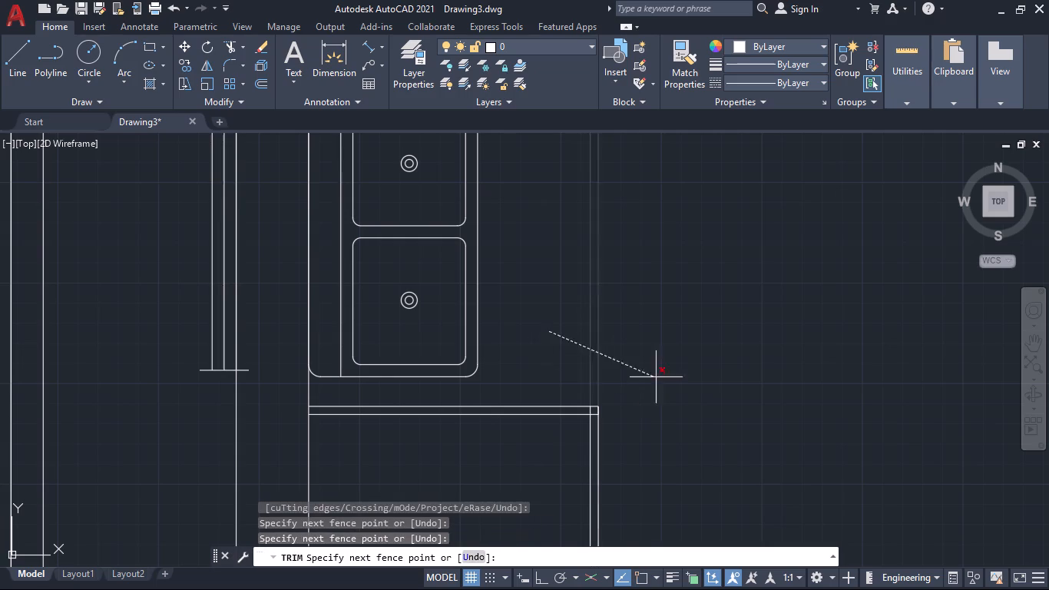
click(672, 383)
scroll(597, 411, up, 3)
click(577, 408)
click(561, 412)
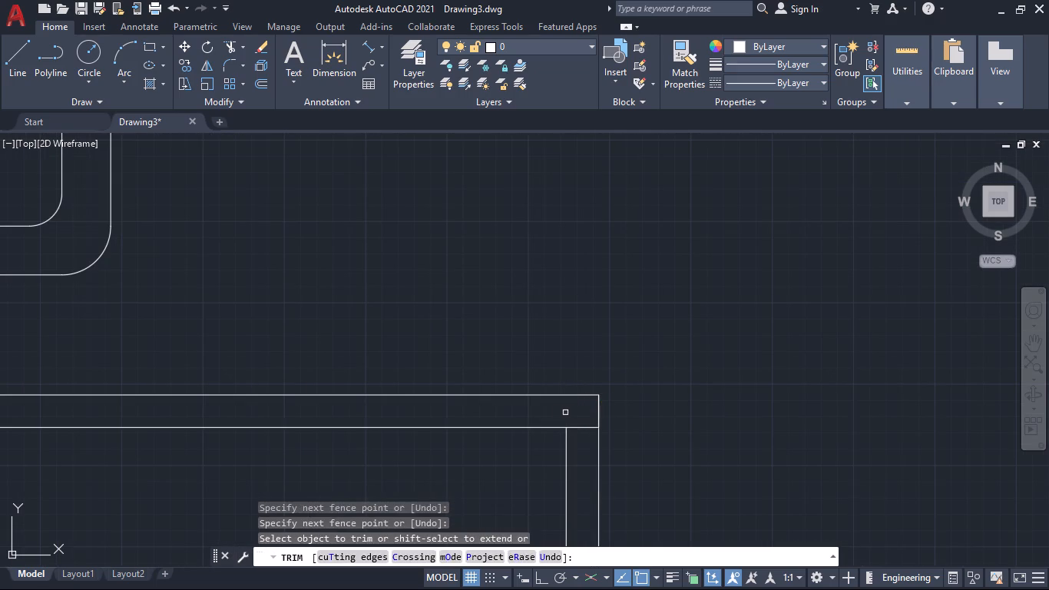
click(570, 413)
click(588, 438)
scroll(659, 389, down, 6)
middle_drag(718, 381, 699, 353)
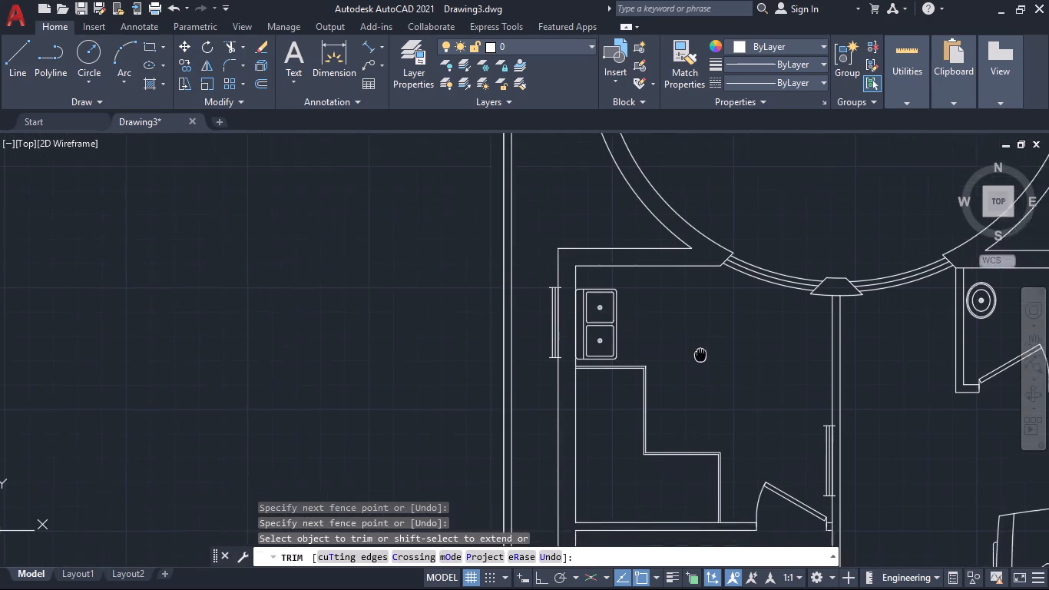
middle_drag(699, 353, 624, 350)
key(Escape)
Move the four-burner range block from beside the palm blocks into the kitchen counter's southeast section, just north of the south wall.
scroll(647, 363, down, 1)
middle_drag(647, 370, 620, 323)
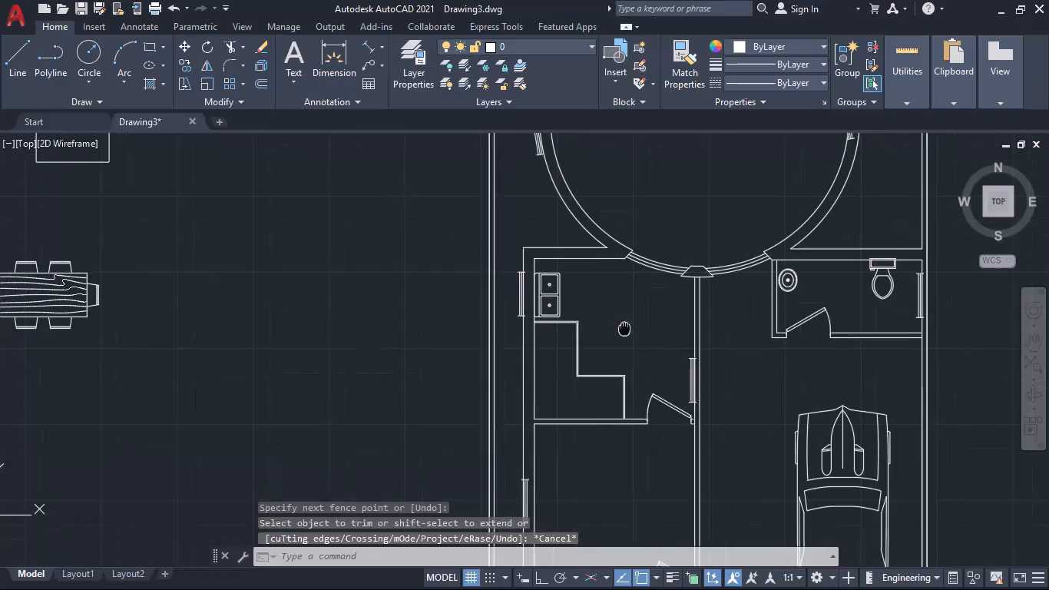
middle_drag(620, 323, 614, 319)
middle_drag(601, 303, 385, 286)
scroll(878, 330, down, 3)
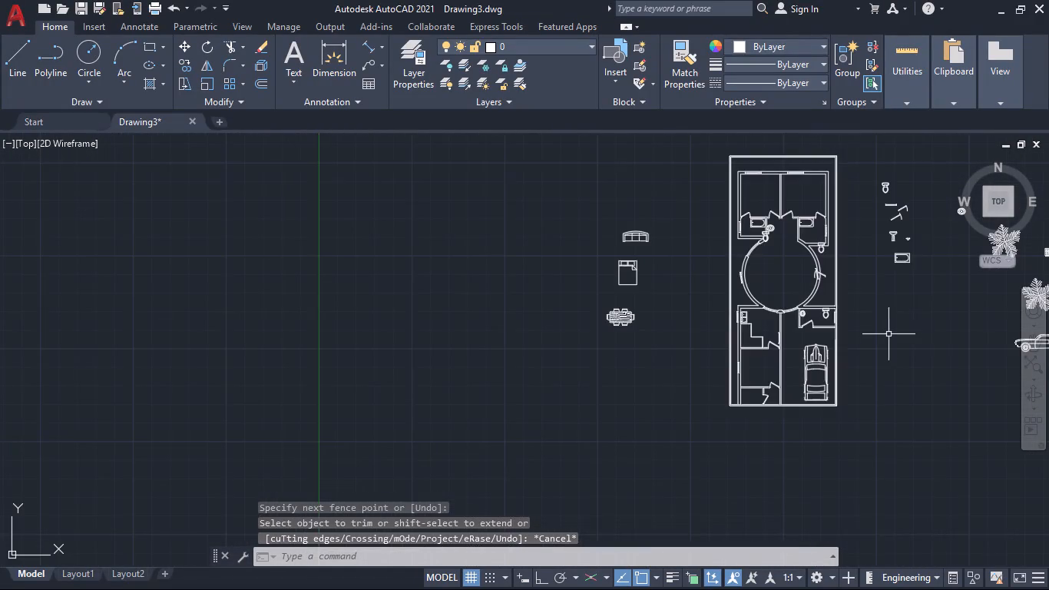
middle_drag(913, 326, 676, 373)
scroll(838, 317, up, 2)
click(779, 292)
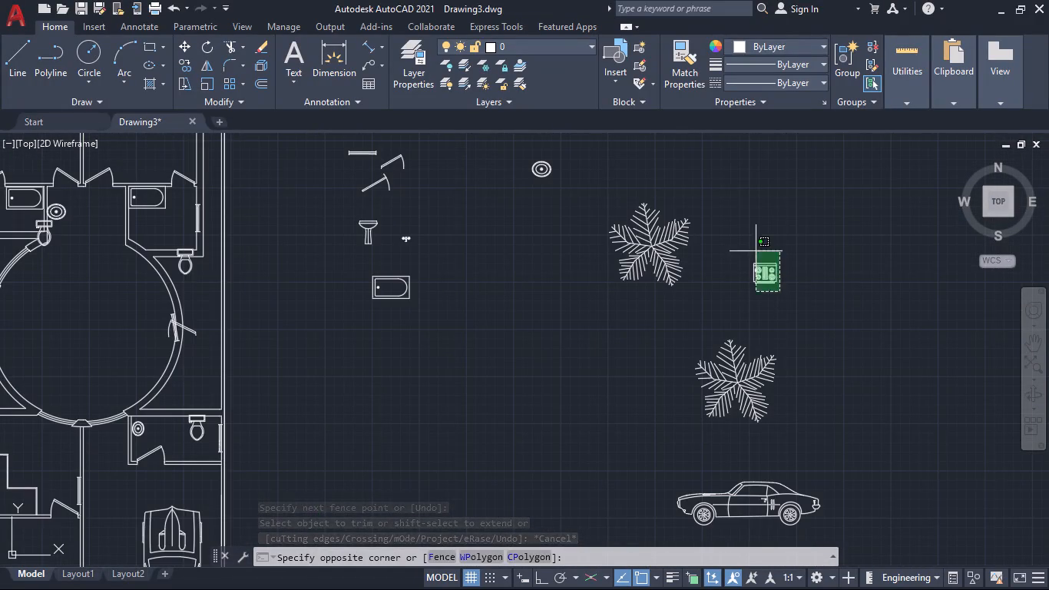
click(753, 244)
key(m)
key(Return)
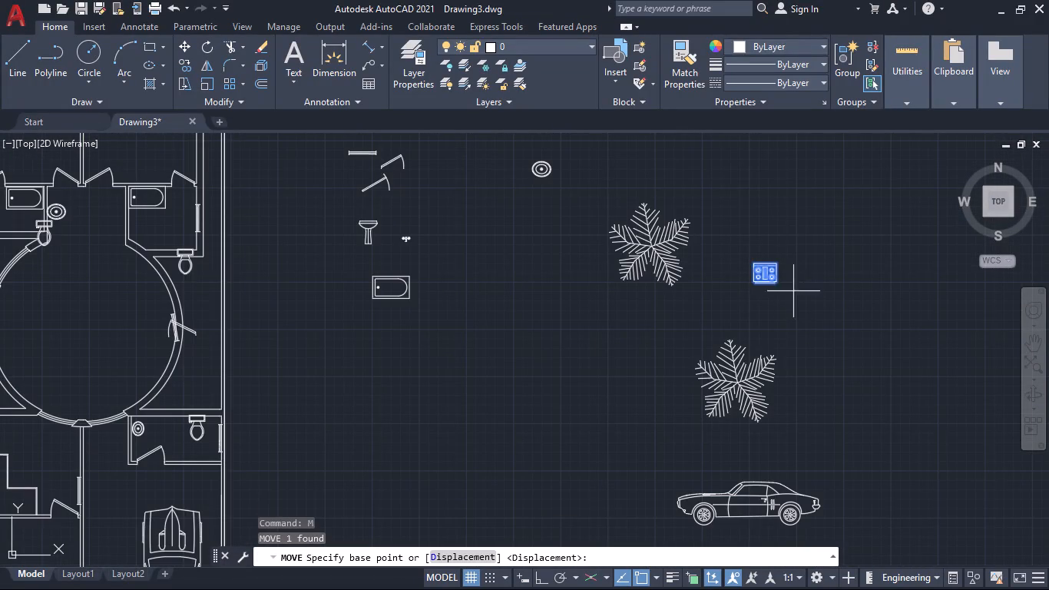
click(769, 270)
scroll(640, 348, up, 4)
middle_drag(460, 390, 845, 264)
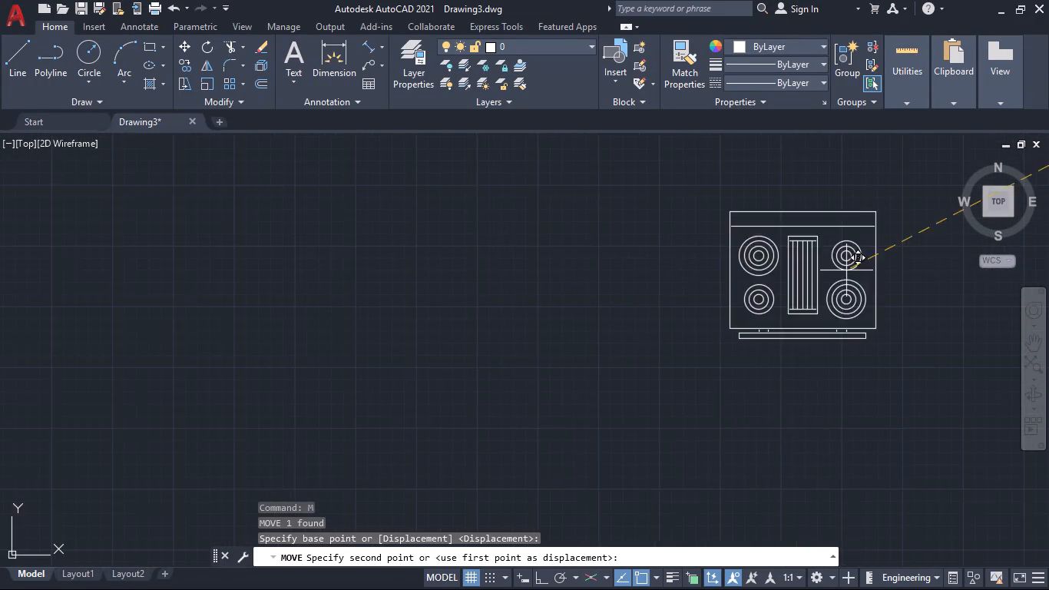
scroll(842, 293, down, 6)
scroll(617, 350, up, 4)
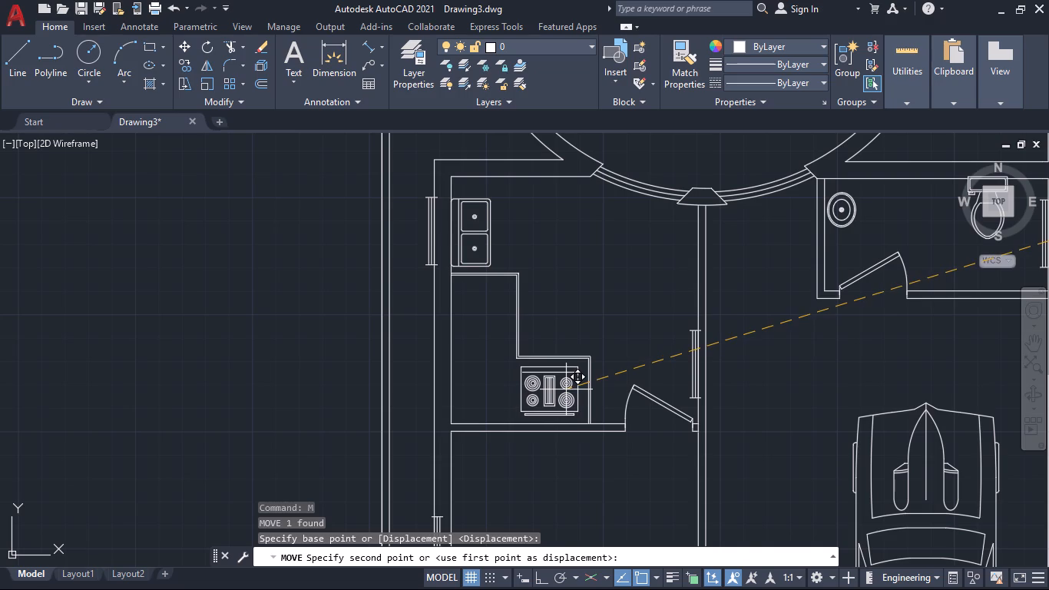
click(566, 389)
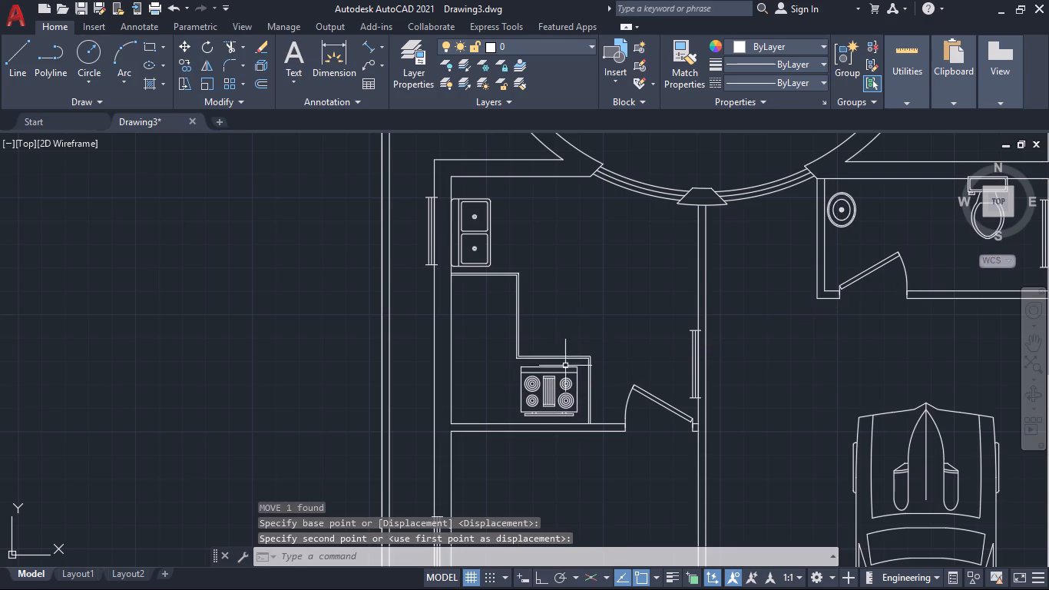
Examine the floor plan and the loose blocks around it that remain unplaced.
scroll(552, 379, up, 3)
scroll(551, 381, down, 5)
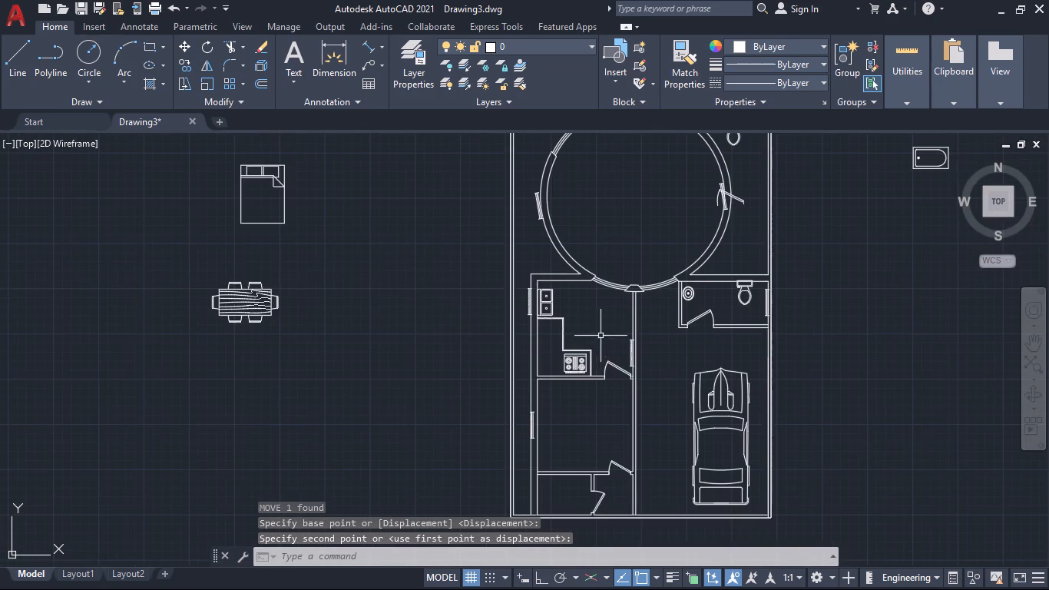
middle_drag(606, 327, 488, 340)
scroll(776, 307, down, 2)
middle_drag(799, 311, 666, 411)
scroll(703, 344, up, 1)
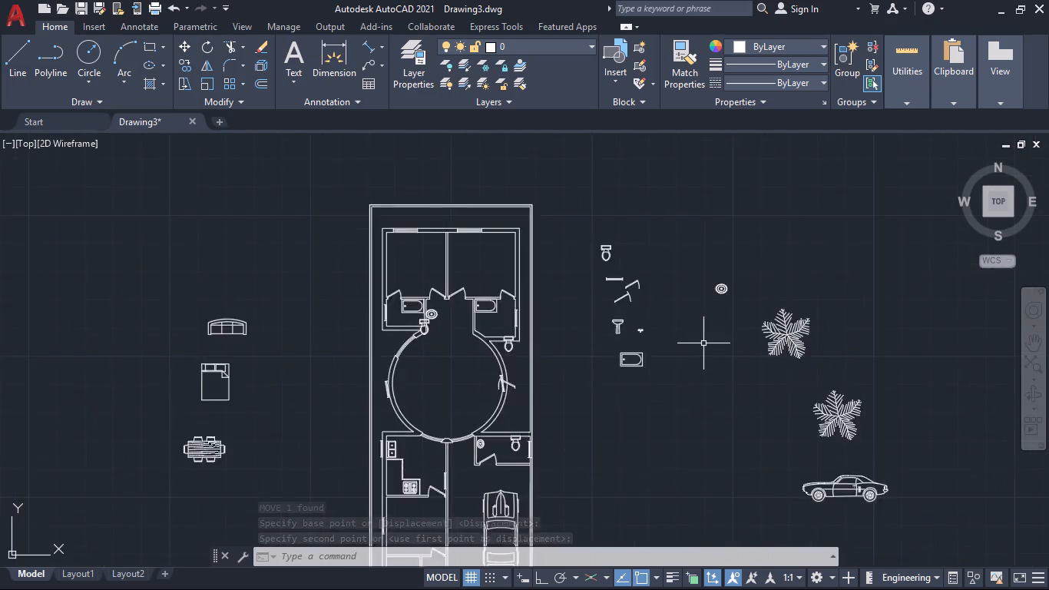
scroll(703, 343, up, 3)
scroll(696, 343, down, 3)
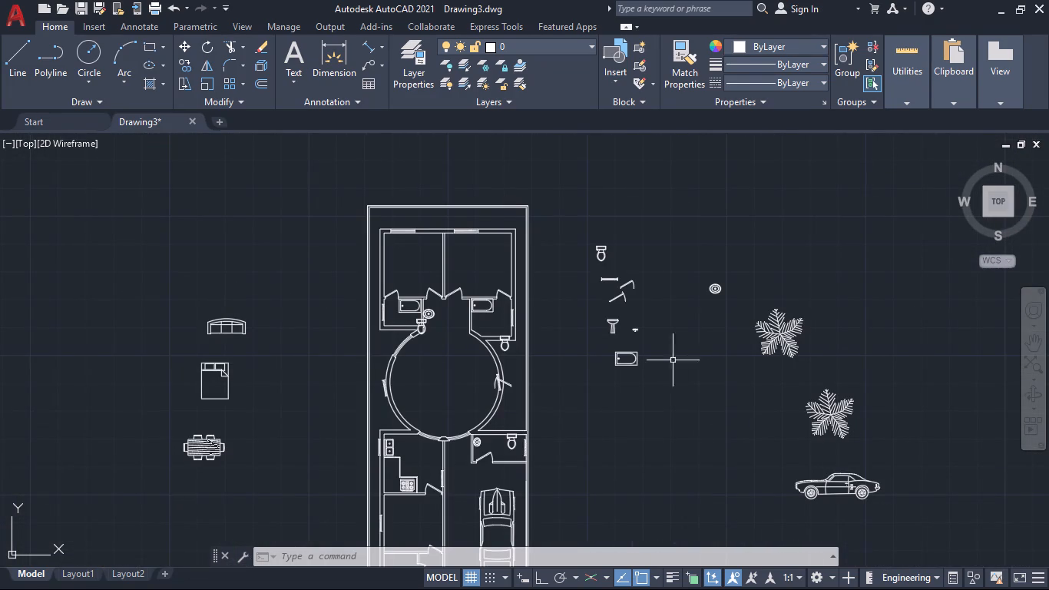
Align the window beside the sink to the inner and outer faces of the kitchen's west wall, scaling it to the alignment points.
middle_drag(630, 415, 717, 304)
scroll(586, 361, up, 2)
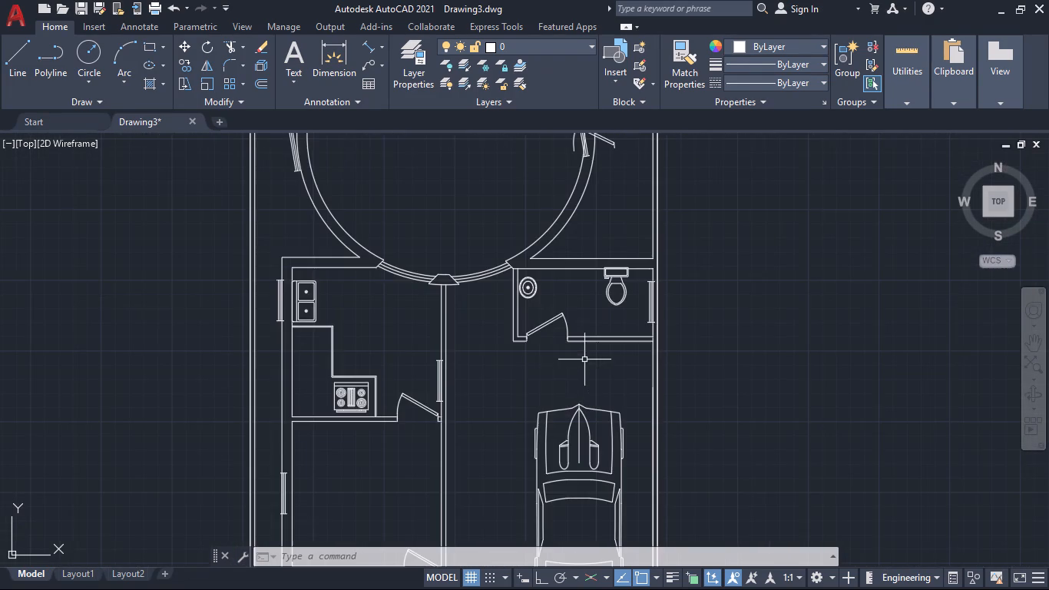
middle_drag(538, 372, 648, 399)
scroll(400, 375, up, 1)
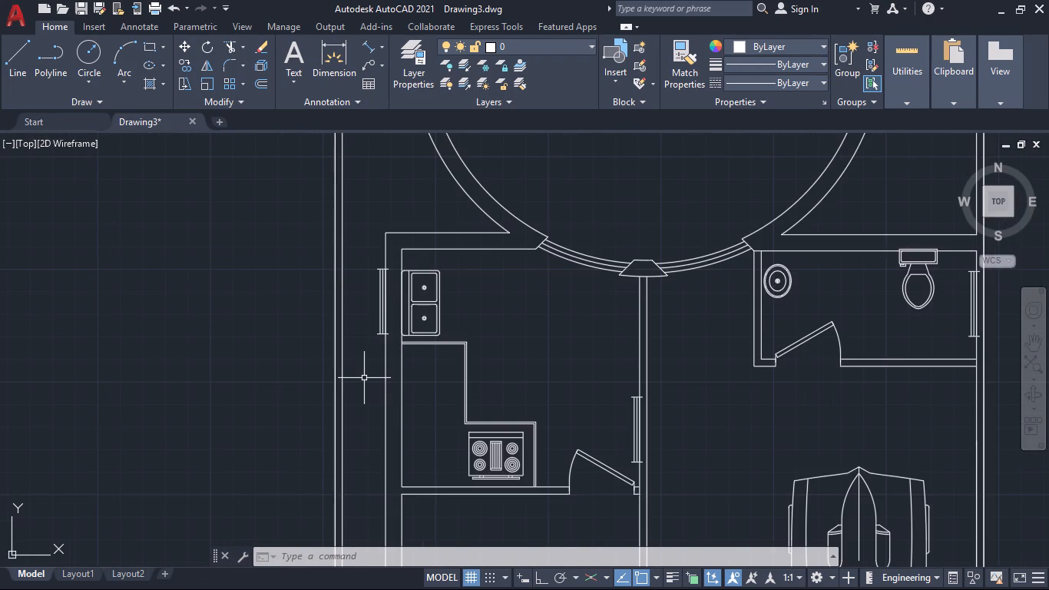
text(al)
key(Return)
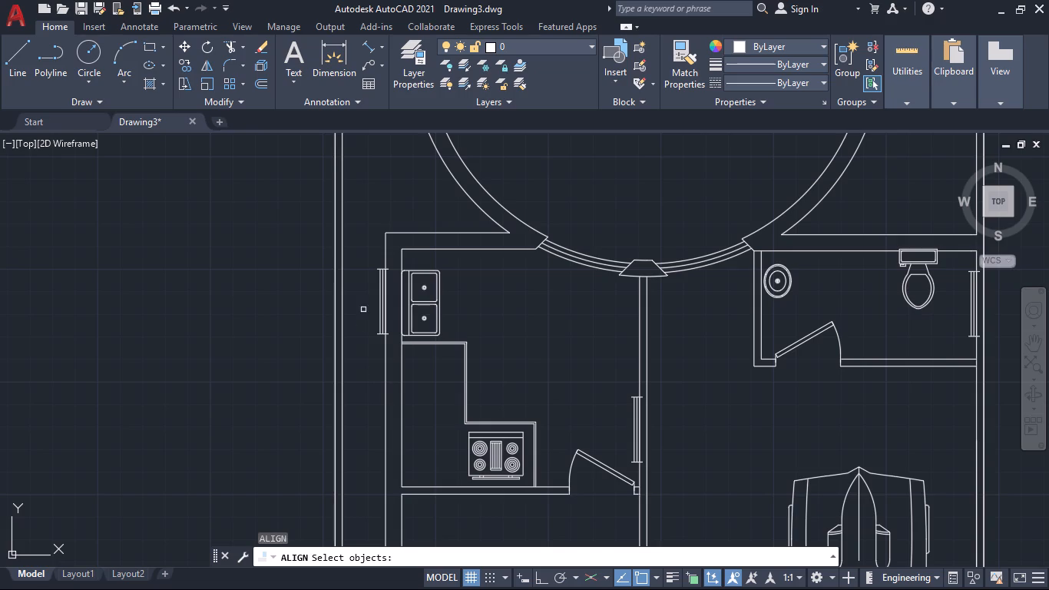
scroll(373, 298, up, 3)
click(398, 319)
click(389, 342)
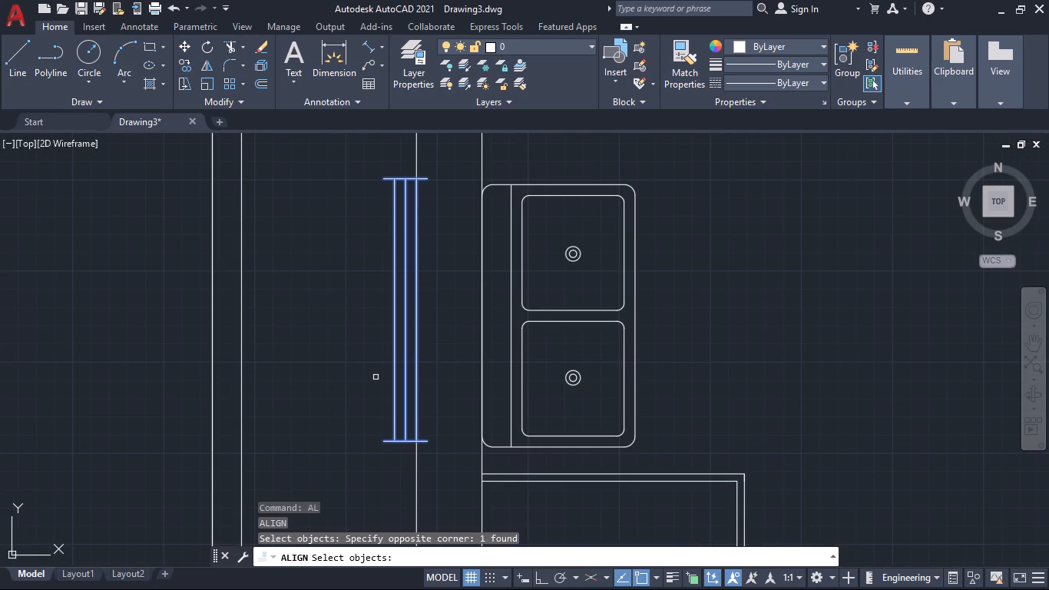
key(Return)
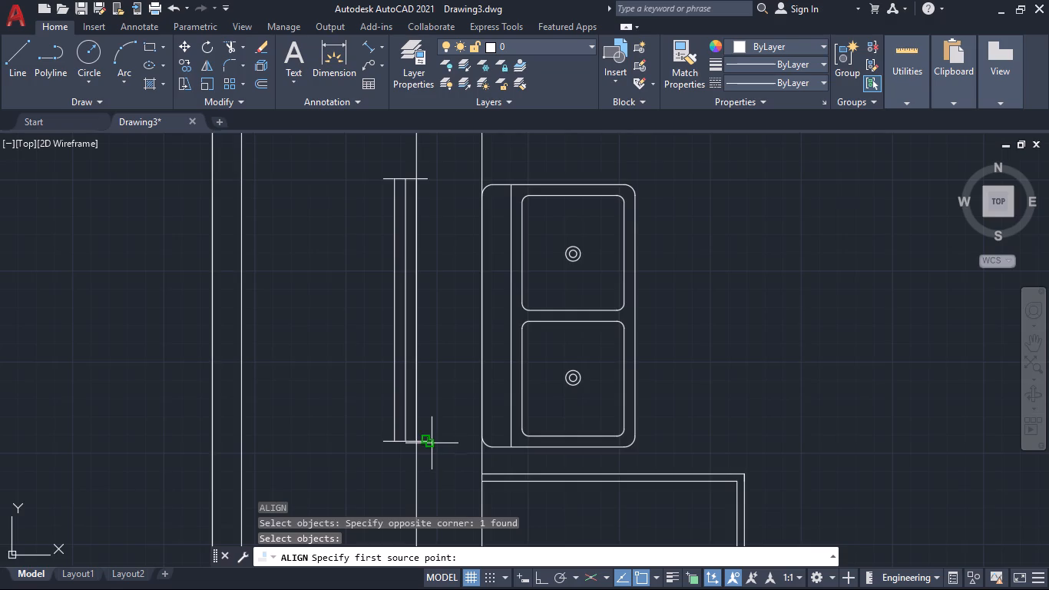
scroll(429, 443, up, 4)
click(407, 430)
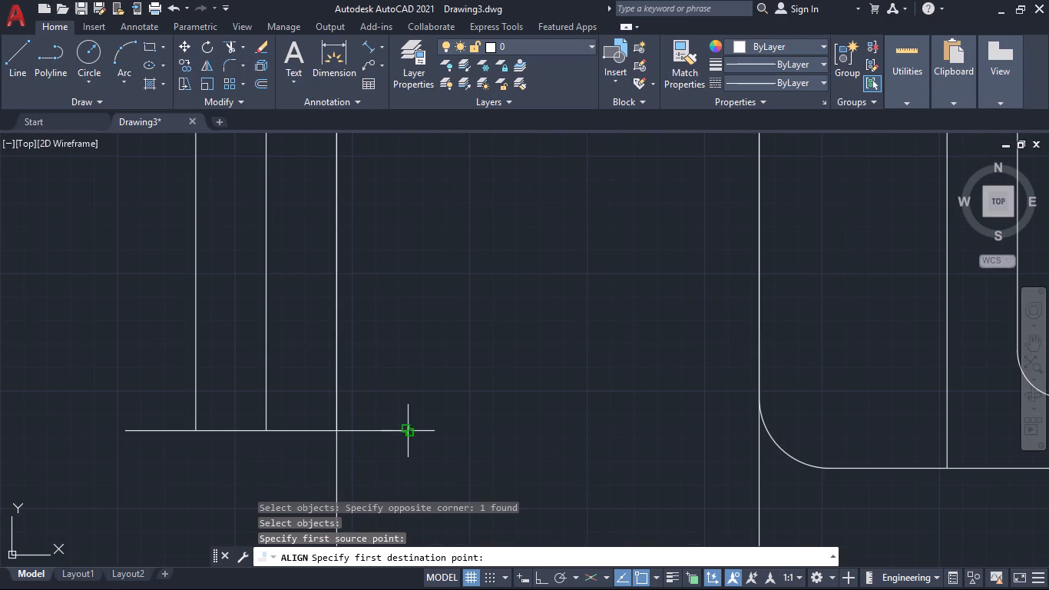
click(760, 432)
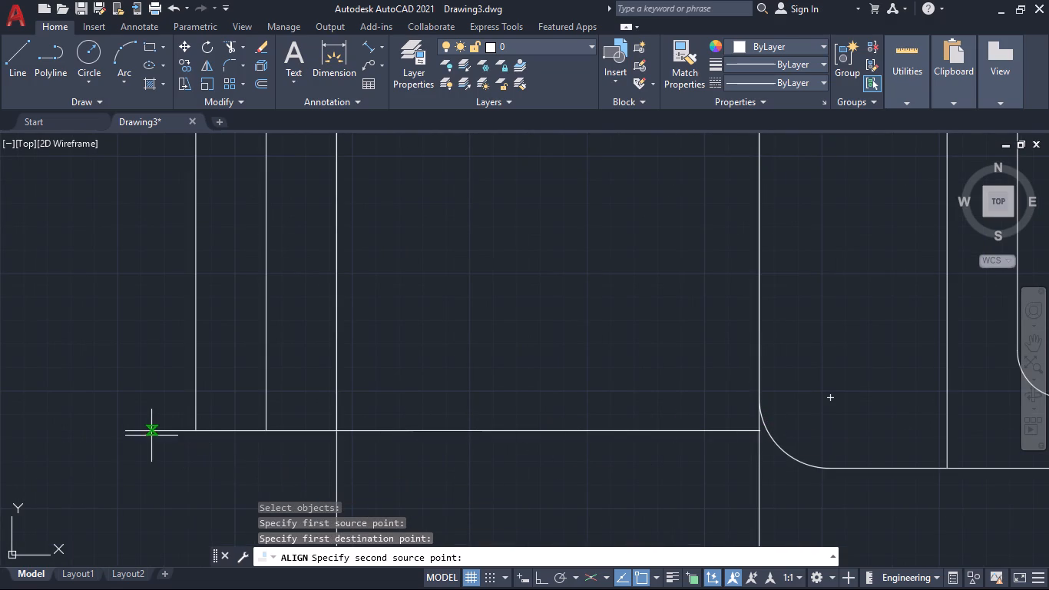
click(128, 429)
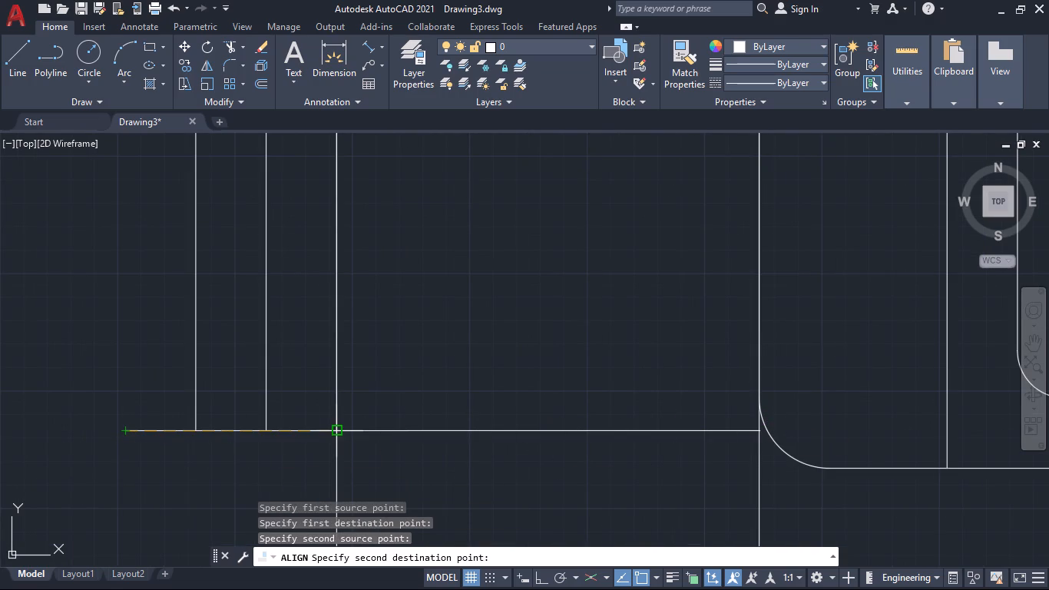
click(338, 434)
key(Return)
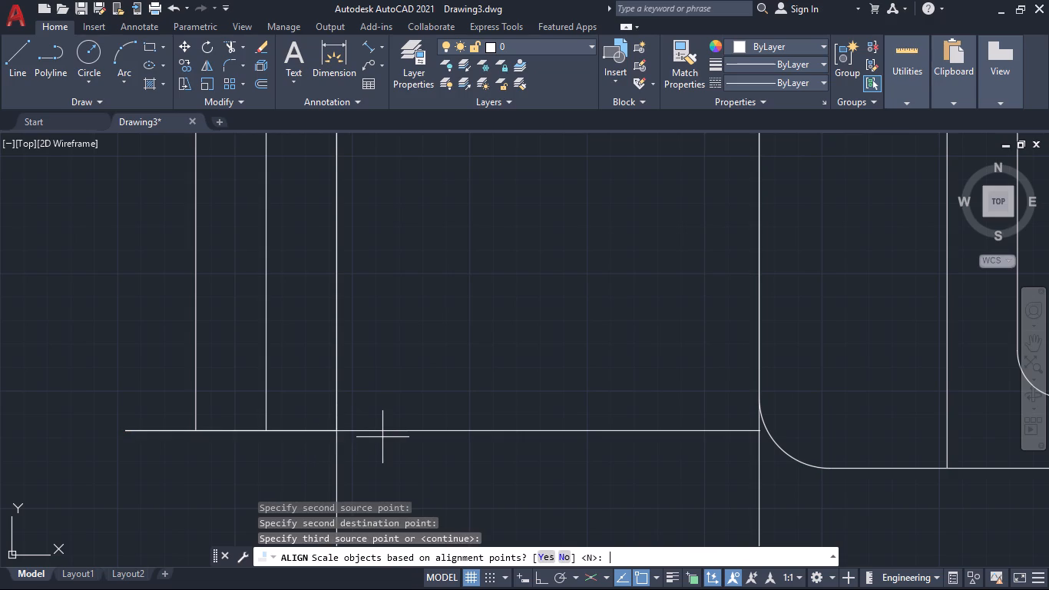
click(541, 556)
scroll(544, 470, down, 4)
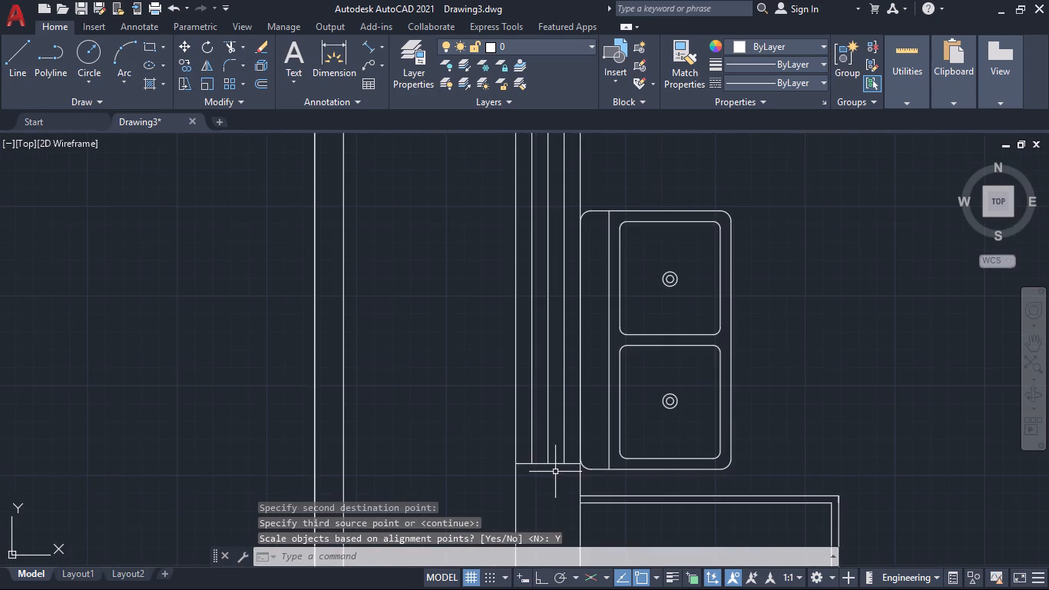
scroll(562, 481, down, 2)
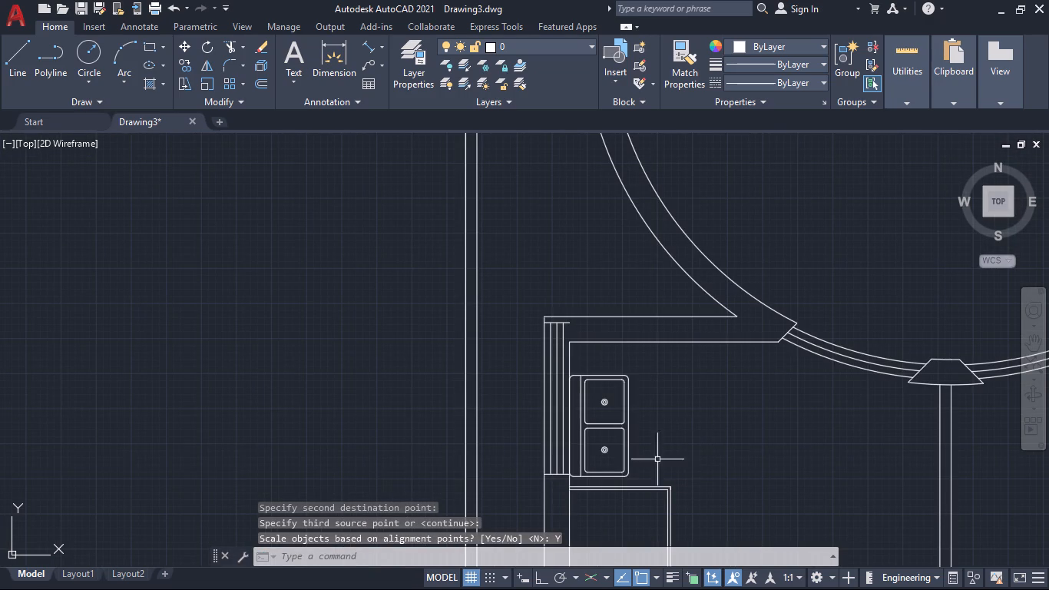
Move the scaled kitchen window south along the west wall so it sits roughly centered behind the double sink.
click(554, 471)
click(554, 503)
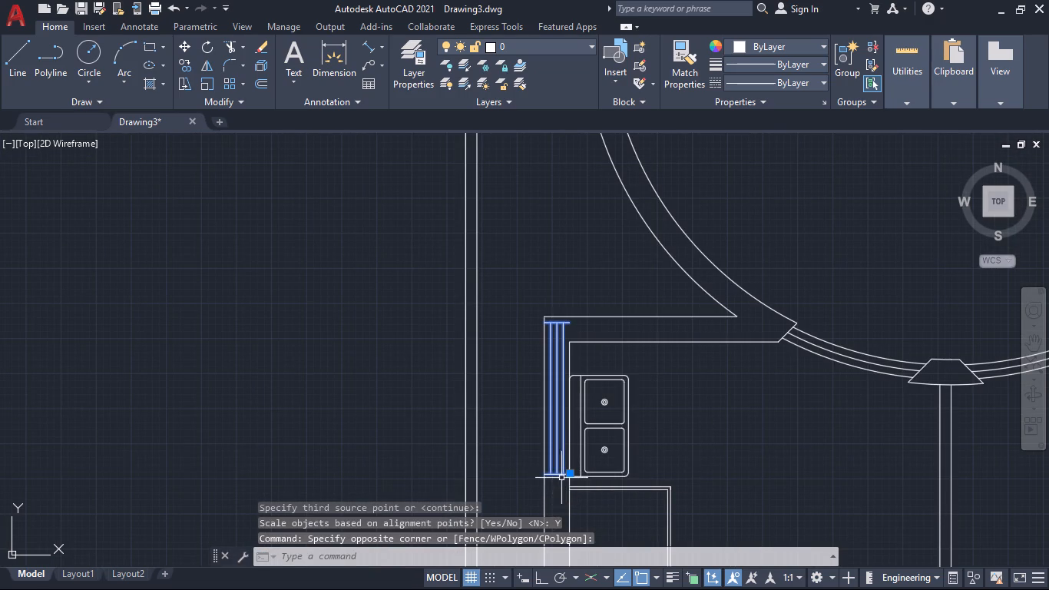
key(m)
key(Return)
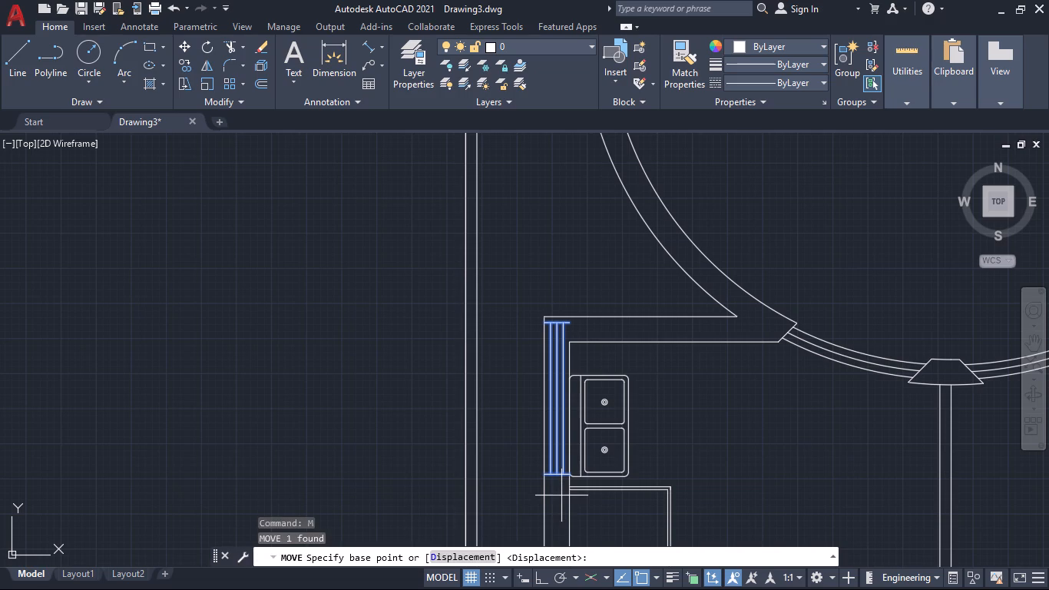
scroll(559, 496, up, 3)
click(552, 406)
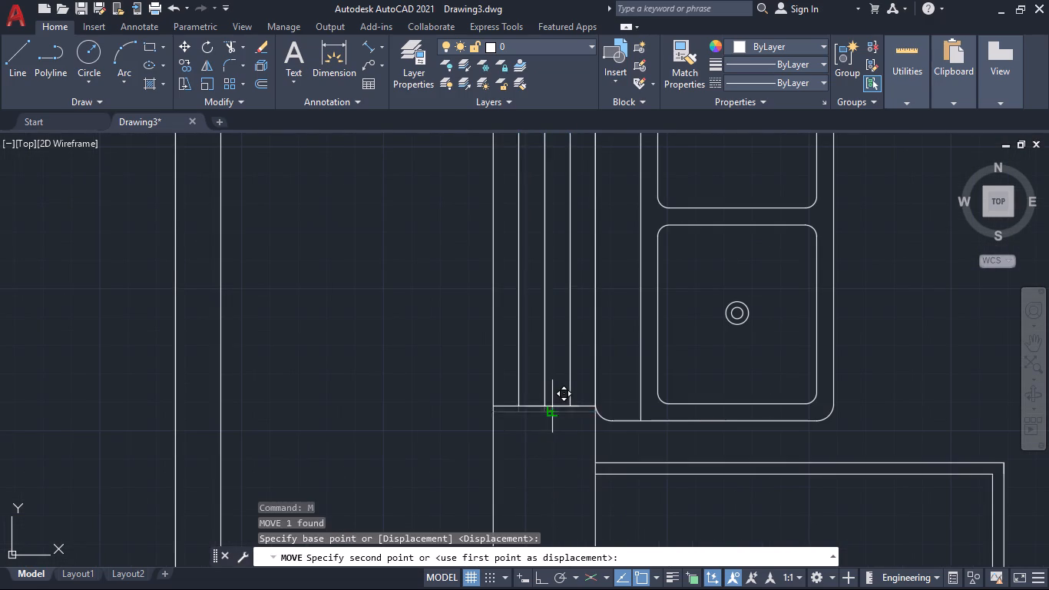
scroll(550, 472, down, 2)
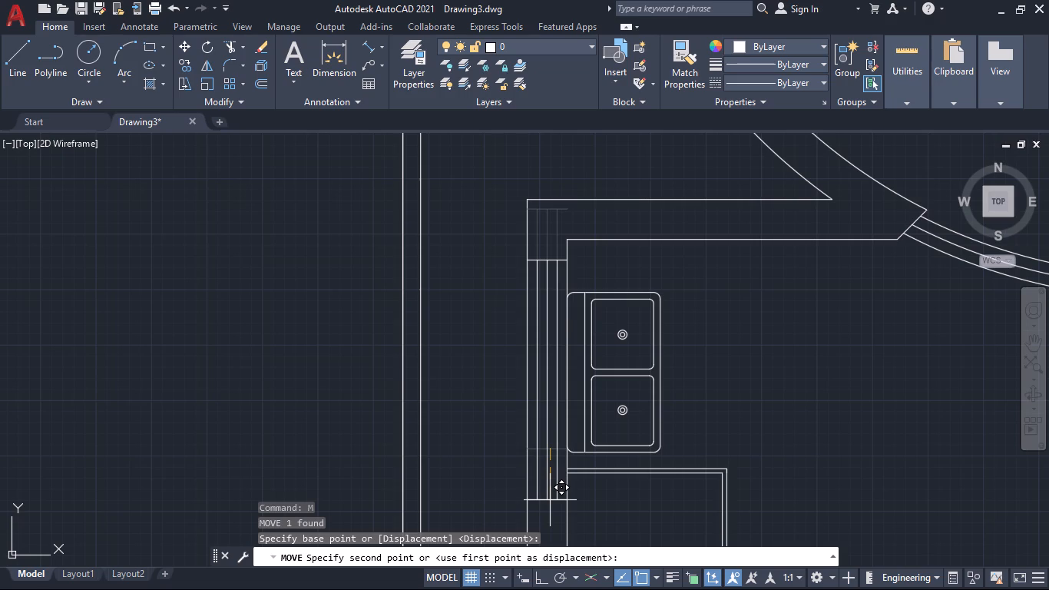
click(550, 500)
Align the window in the room south of the kitchen to the west wall's inner and outer faces, scaling it to the alignment points.
scroll(602, 522, down, 2)
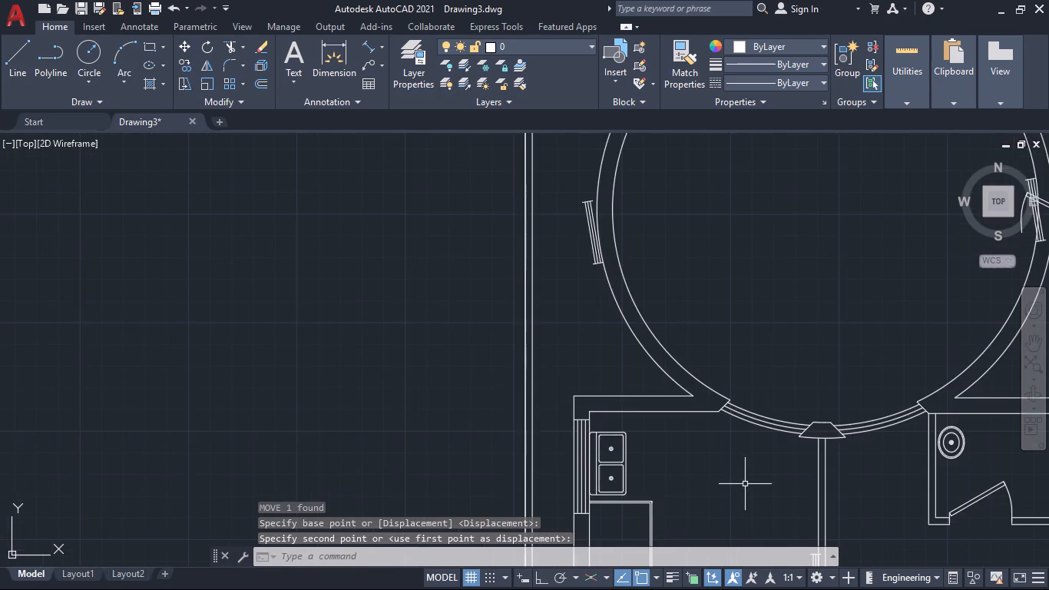
middle_drag(746, 486, 660, 326)
scroll(666, 345, down, 2)
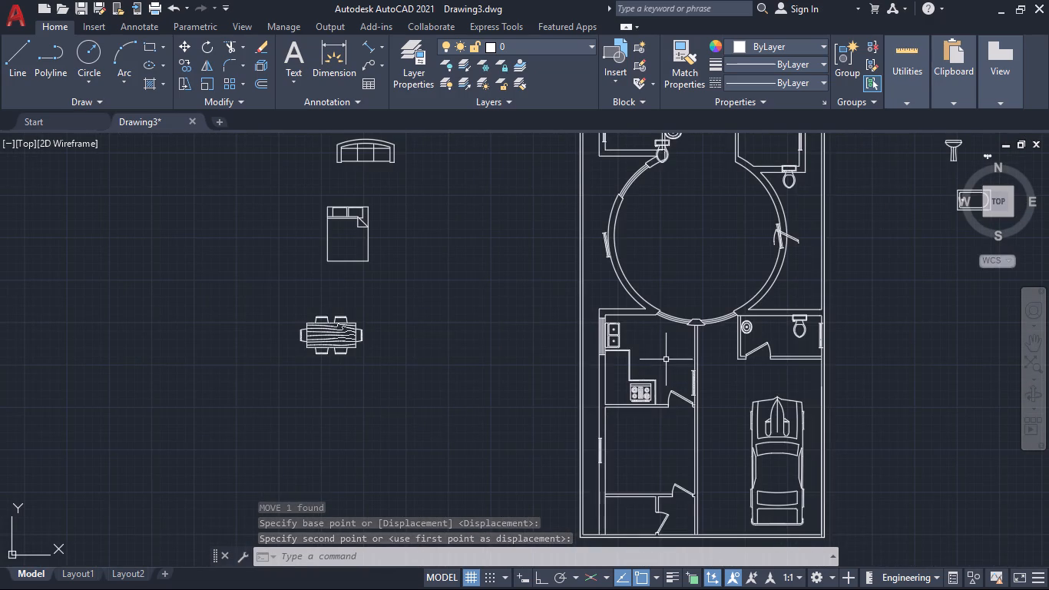
scroll(589, 465, up, 4)
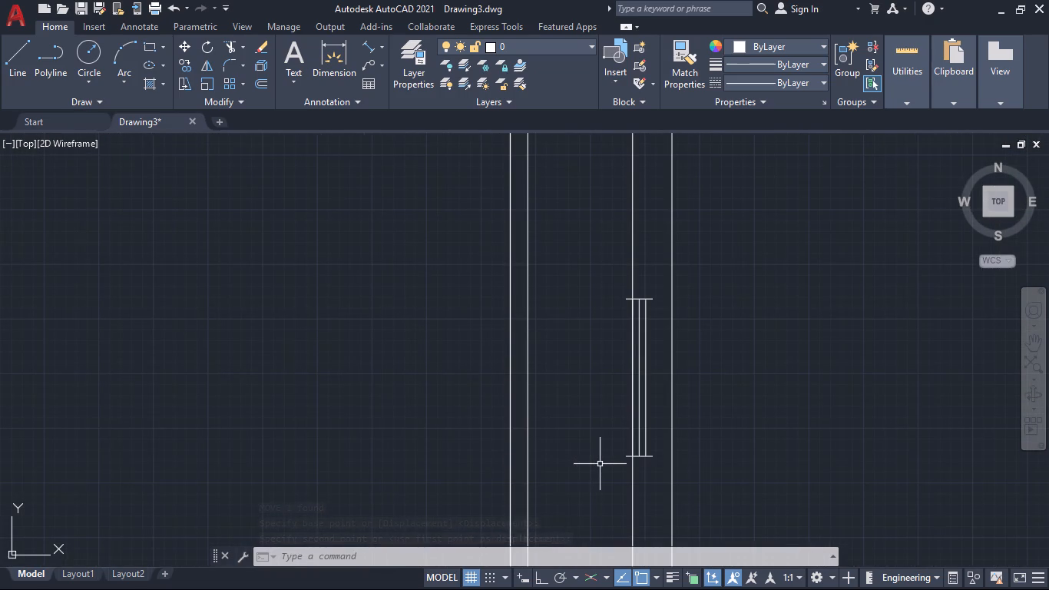
text(al)
key(Return)
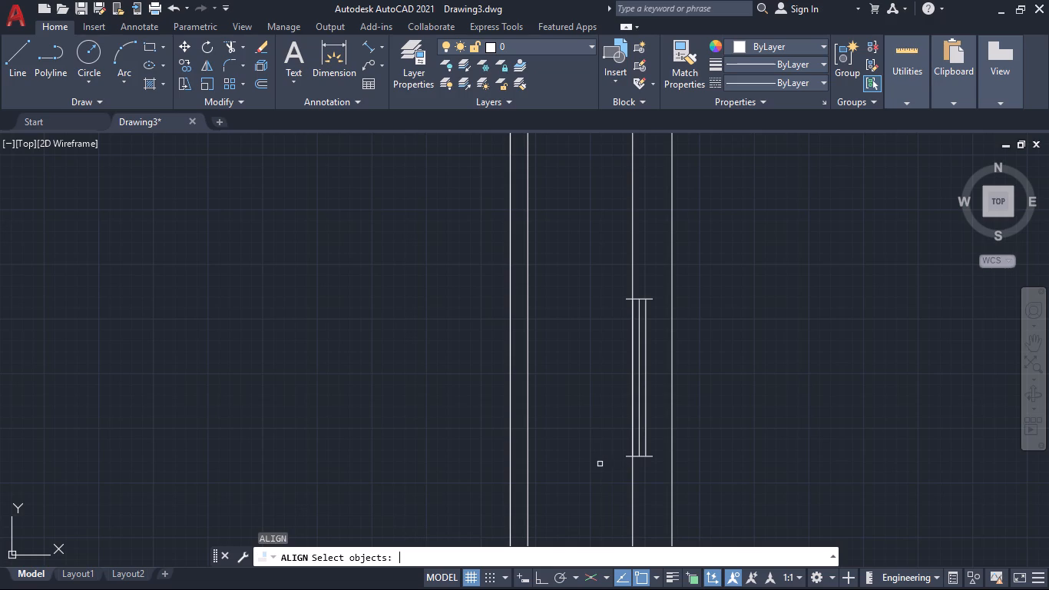
click(659, 469)
click(650, 442)
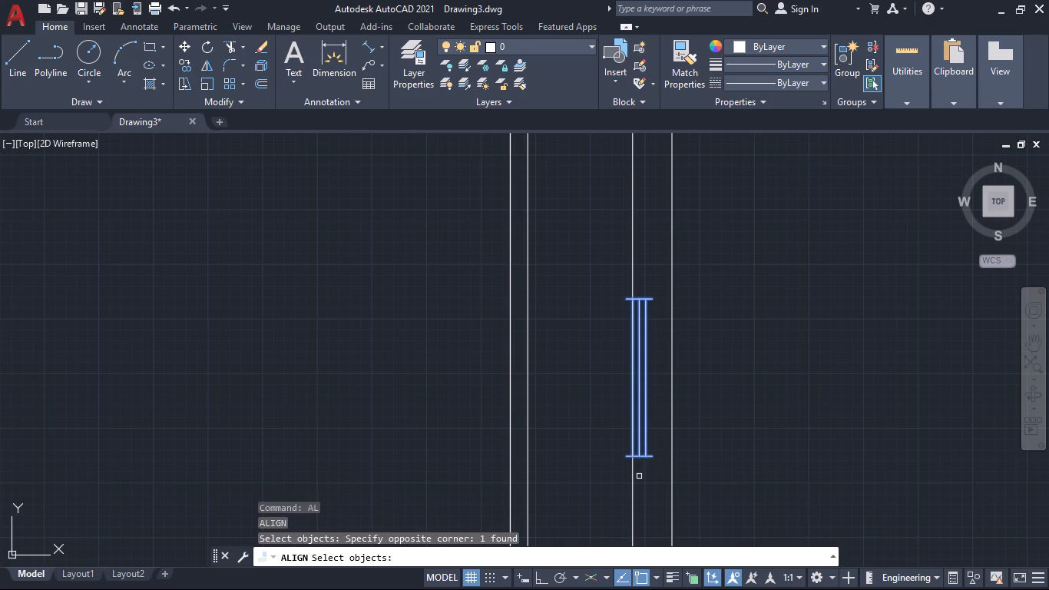
key(Return)
scroll(632, 488, up, 4)
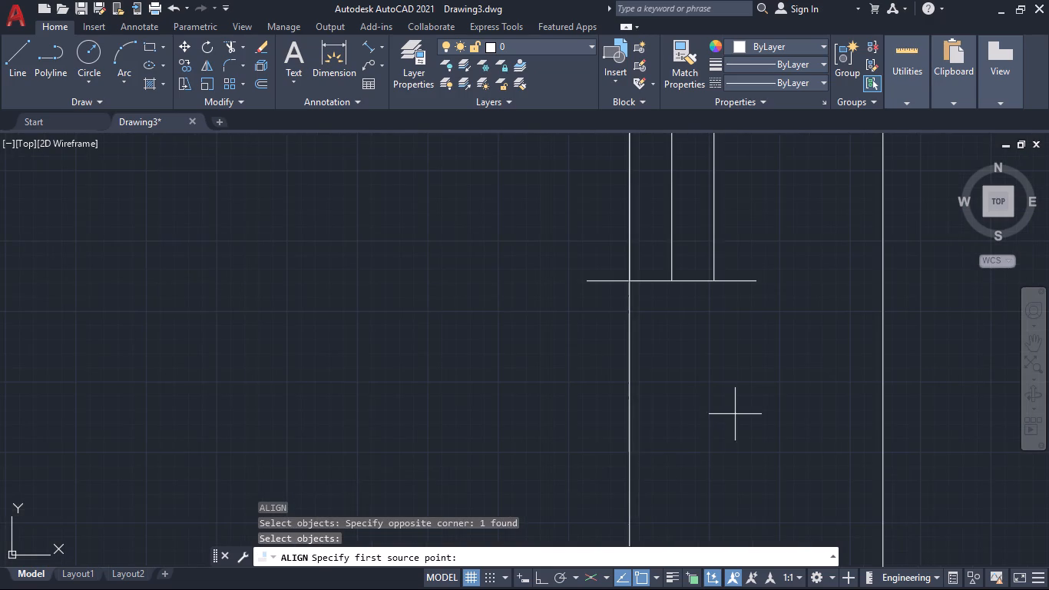
middle_drag(734, 409, 564, 522)
click(590, 392)
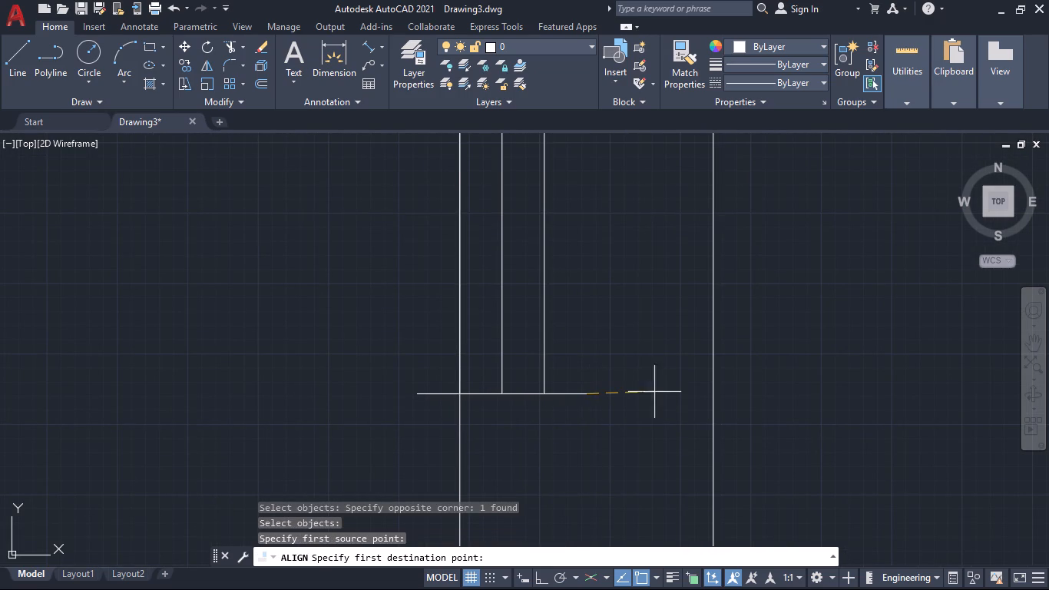
click(715, 396)
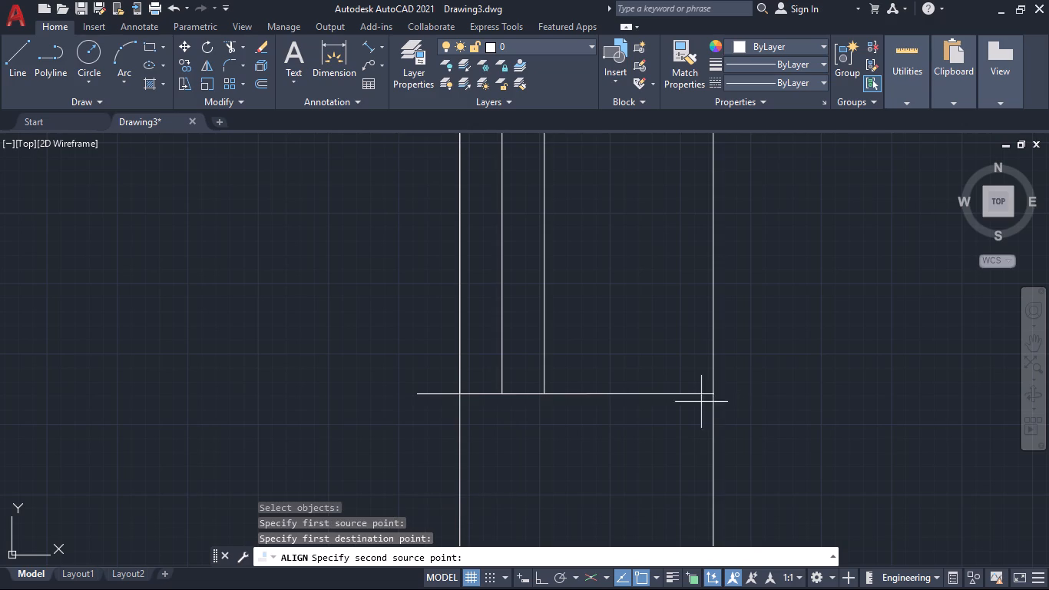
click(422, 395)
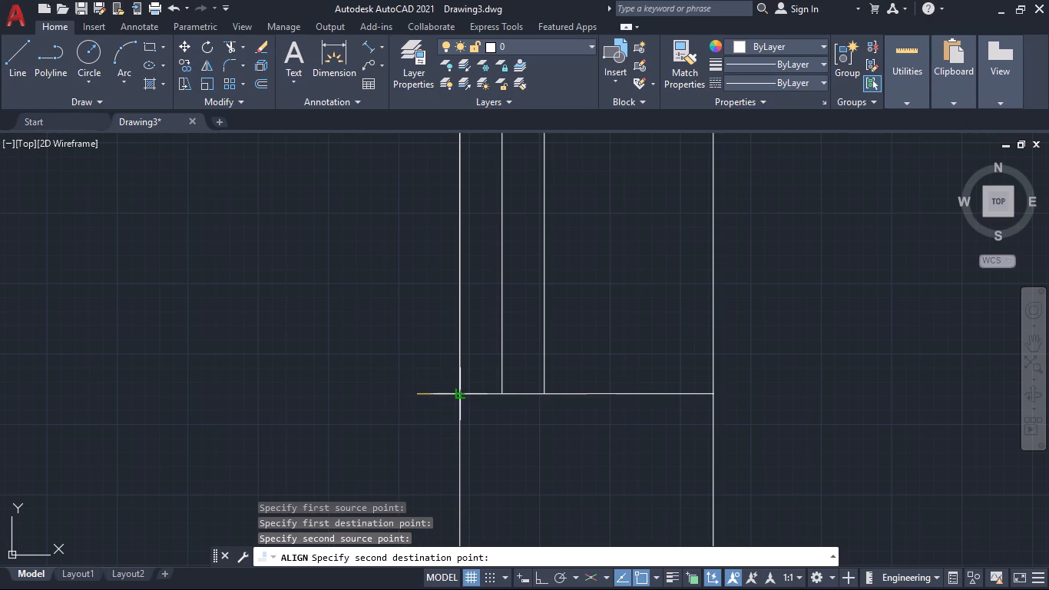
click(459, 394)
key(Return)
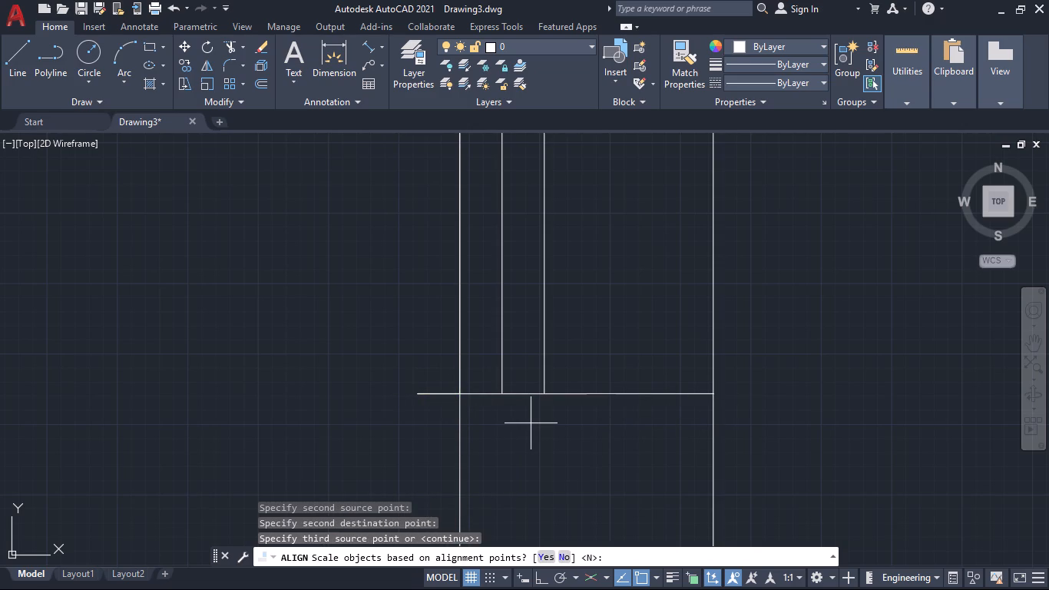
click(538, 559)
Examine the windows in the north bedroom wall and the rest of the plan for ones not fitted to the wall thickness.
scroll(716, 452, down, 3)
middle_drag(773, 408, 724, 507)
scroll(729, 508, down, 3)
middle_drag(796, 509, 572, 376)
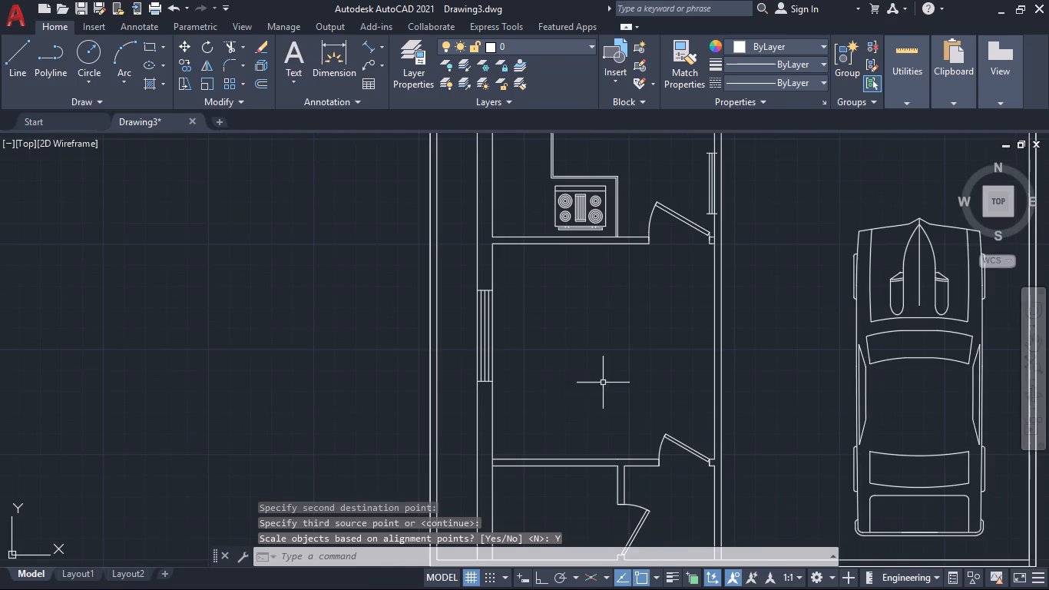
scroll(609, 382, down, 2)
middle_drag(616, 366, 556, 515)
middle_drag(607, 338, 625, 565)
scroll(543, 328, up, 2)
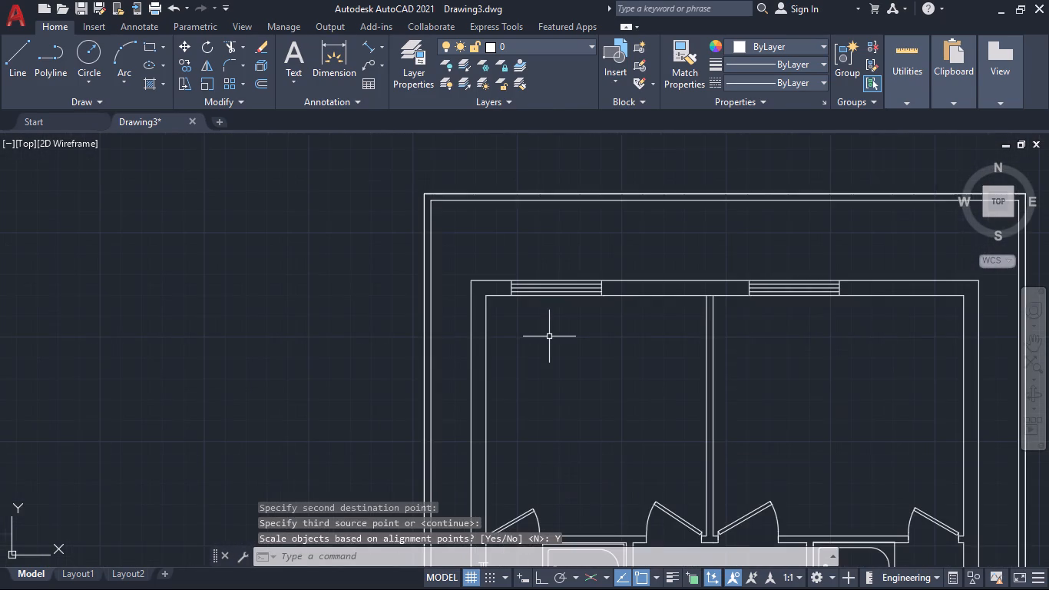
scroll(577, 349, down, 2)
middle_drag(687, 389, 636, 323)
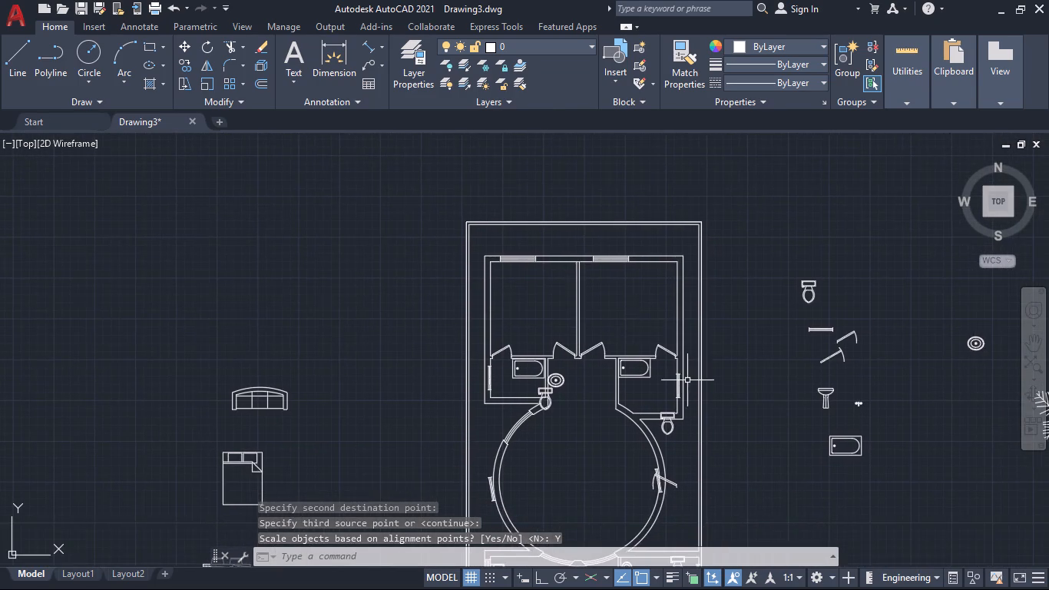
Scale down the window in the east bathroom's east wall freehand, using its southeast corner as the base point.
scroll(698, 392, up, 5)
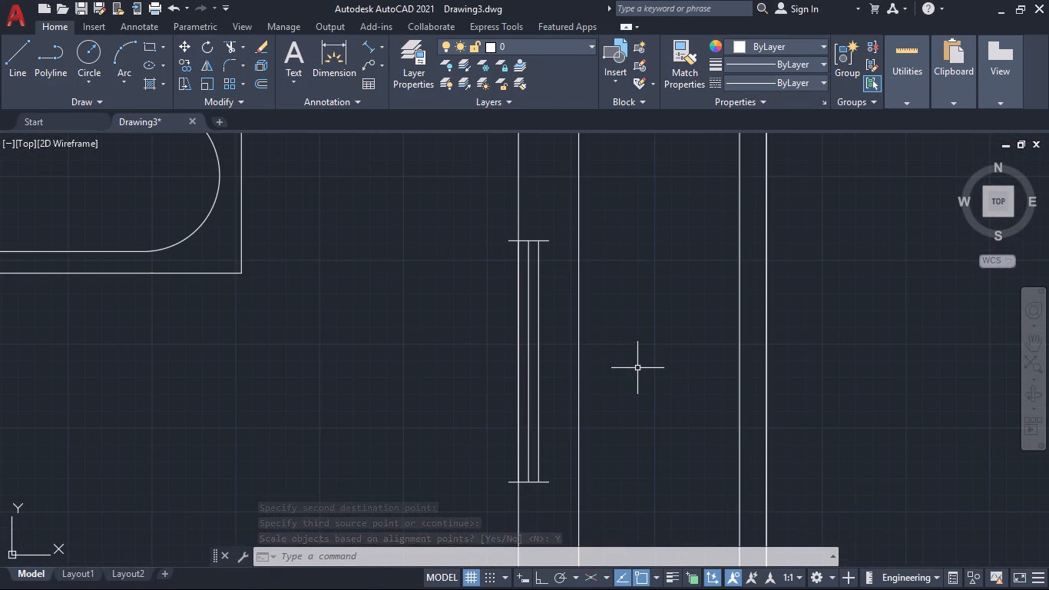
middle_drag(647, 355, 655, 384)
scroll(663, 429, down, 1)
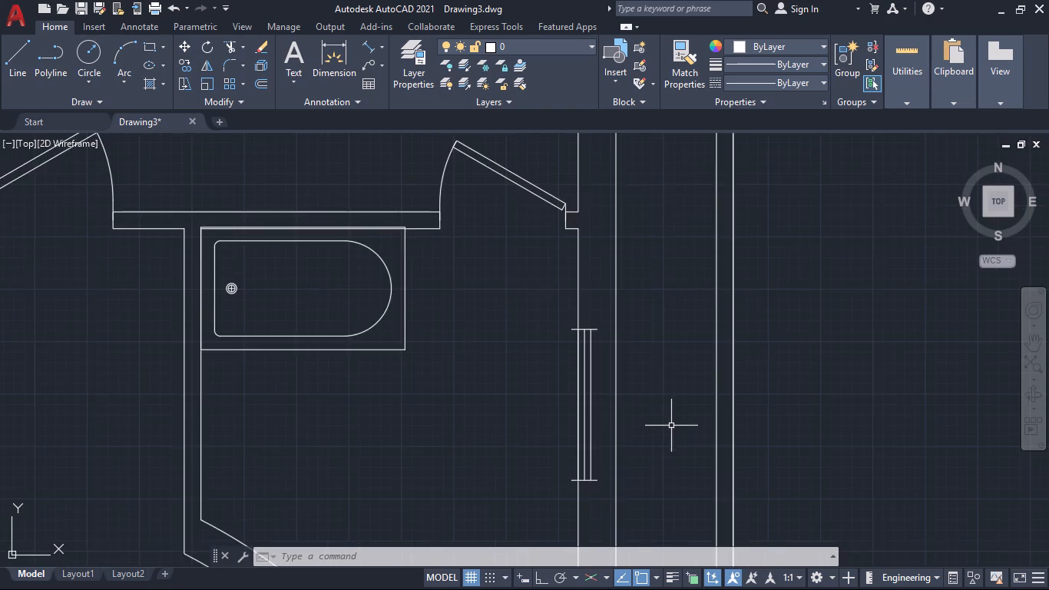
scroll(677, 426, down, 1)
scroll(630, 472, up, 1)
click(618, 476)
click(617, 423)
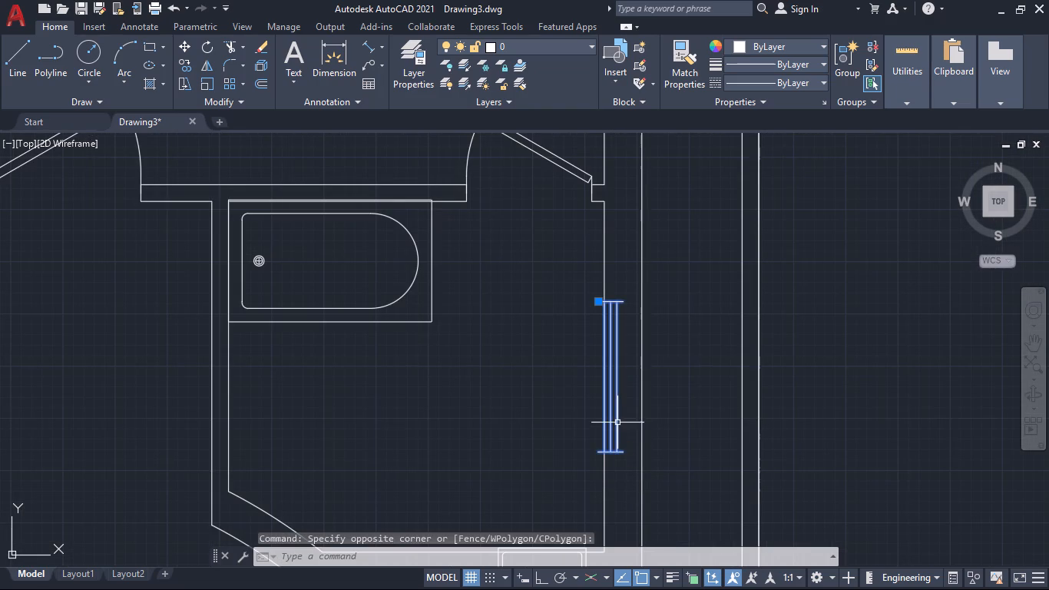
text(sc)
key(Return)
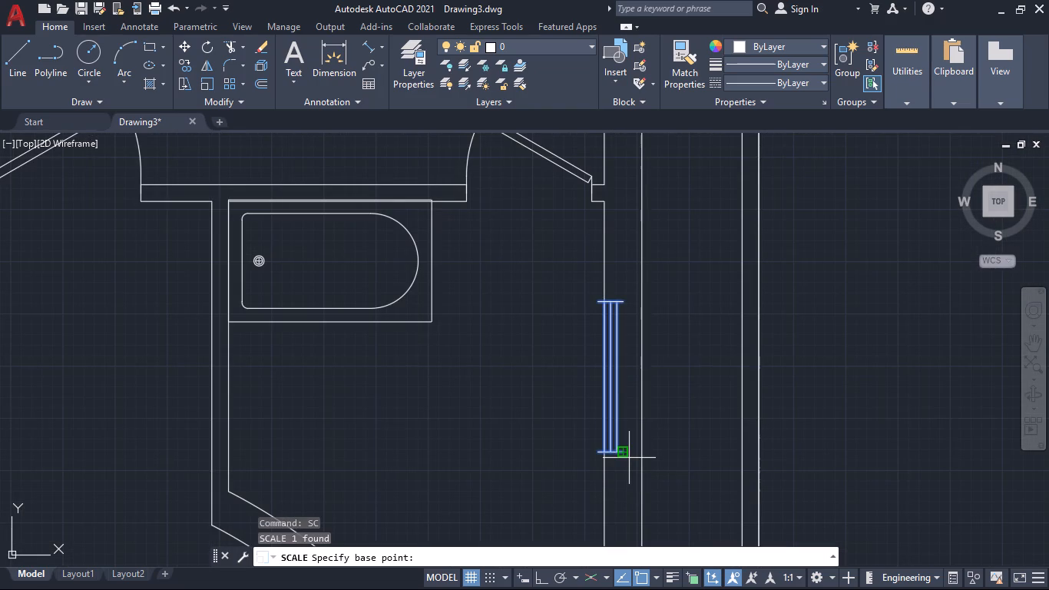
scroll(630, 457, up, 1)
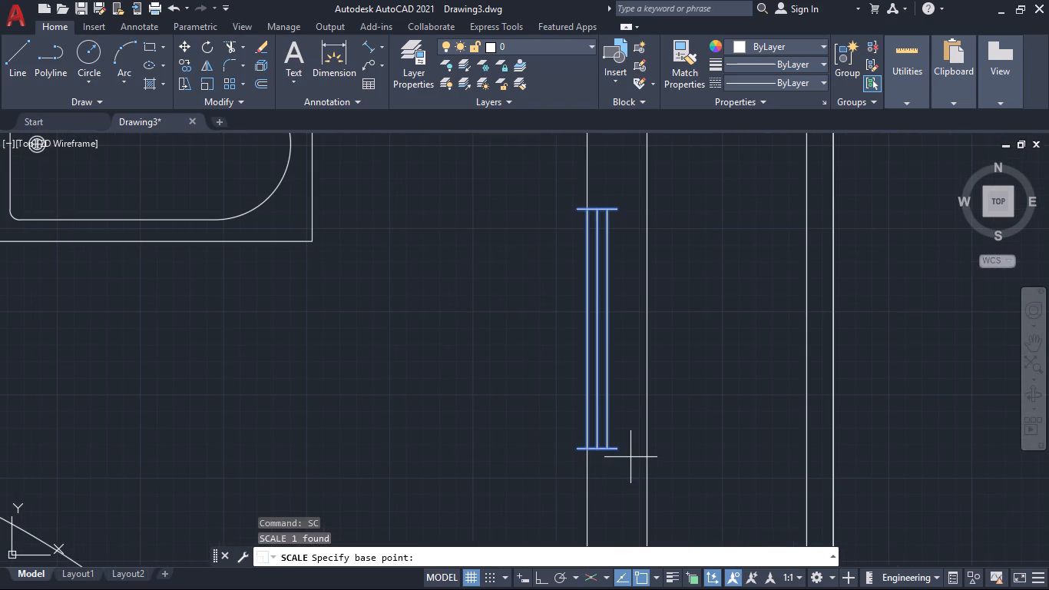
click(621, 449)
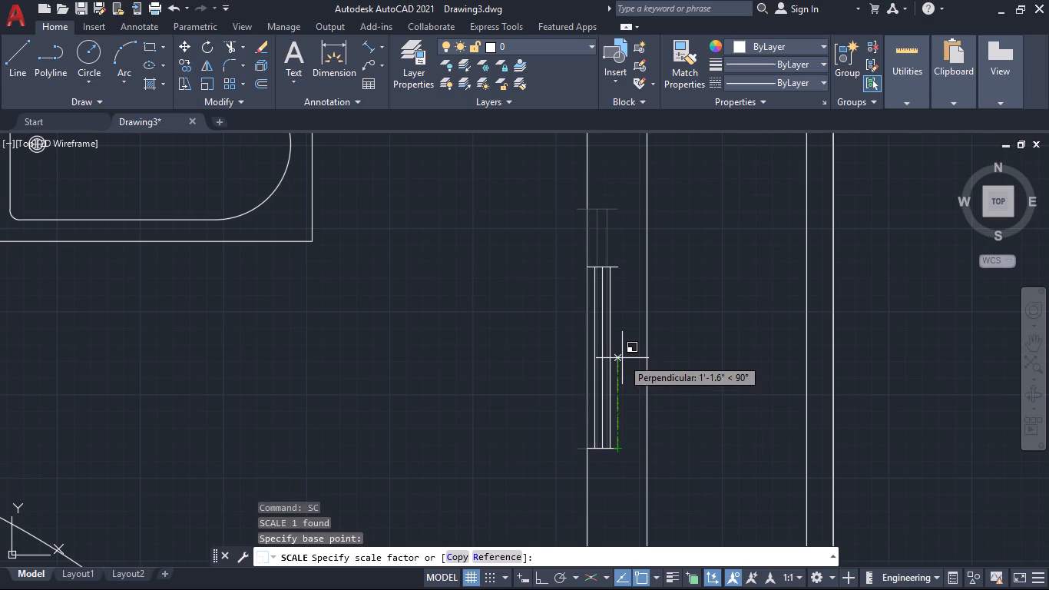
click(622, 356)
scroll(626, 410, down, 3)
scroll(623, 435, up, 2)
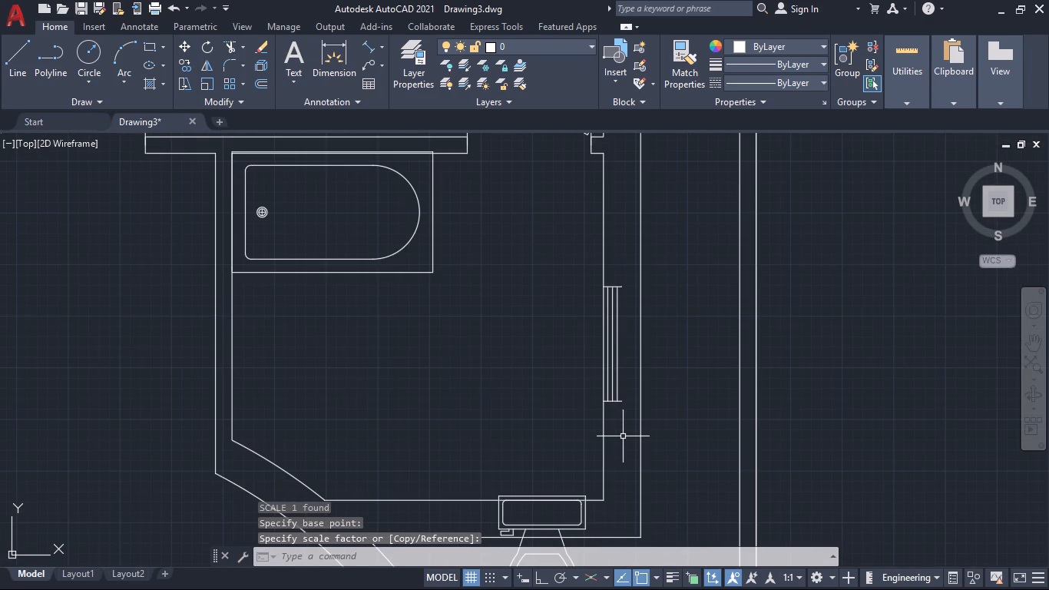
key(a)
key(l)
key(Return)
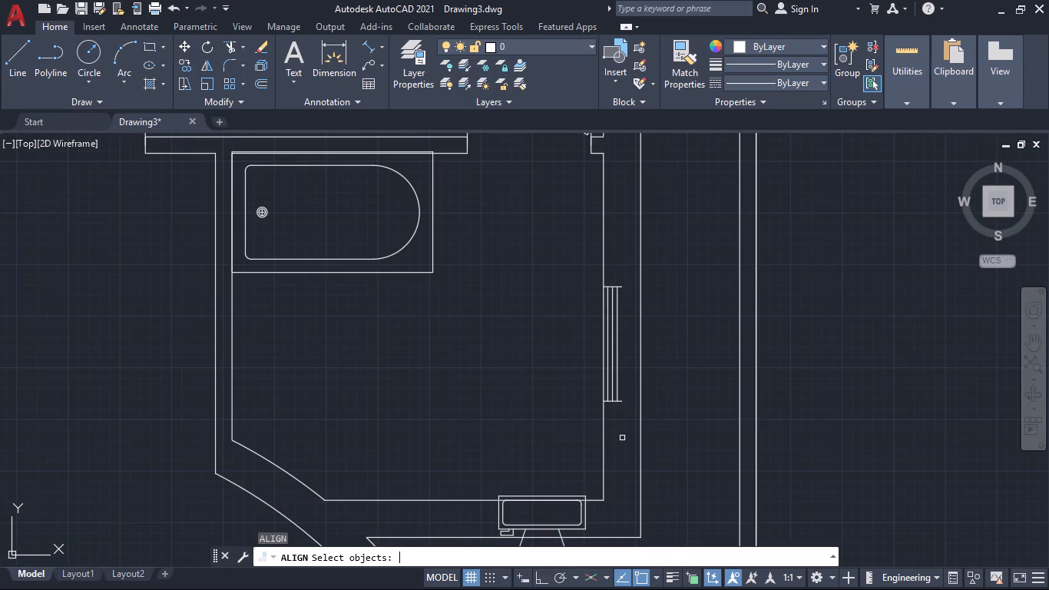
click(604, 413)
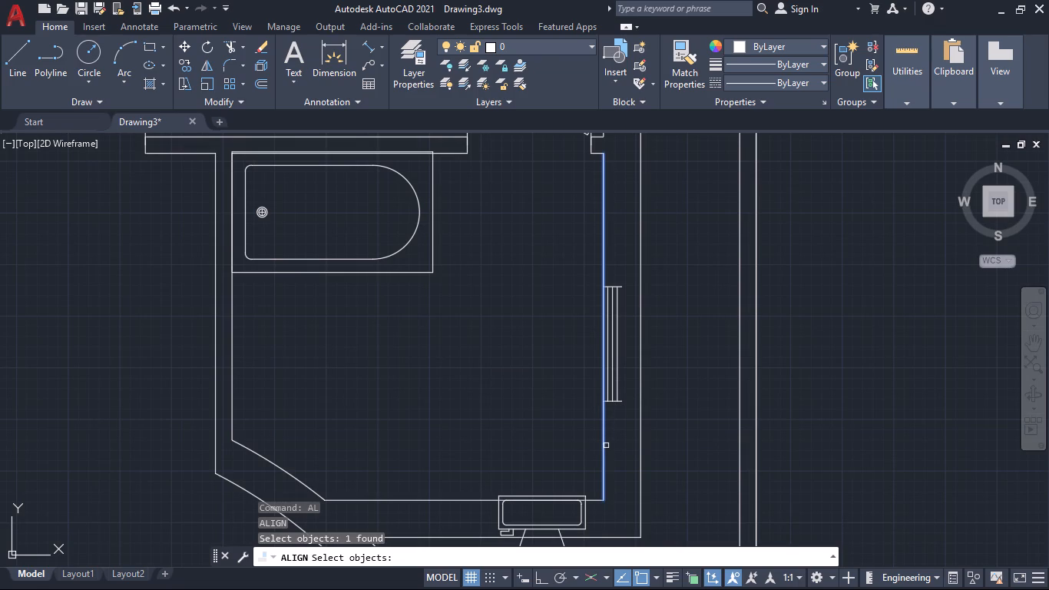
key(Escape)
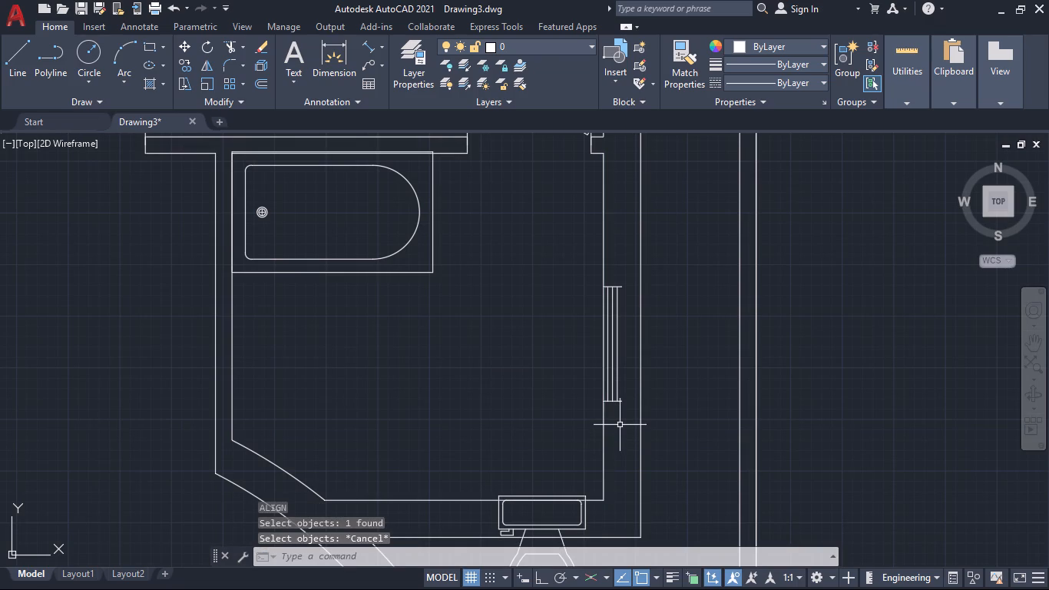
Align the east bathroom's window to the inner and outer faces of the east wall, scaling it to the alignment points.
text(al)
key(Return)
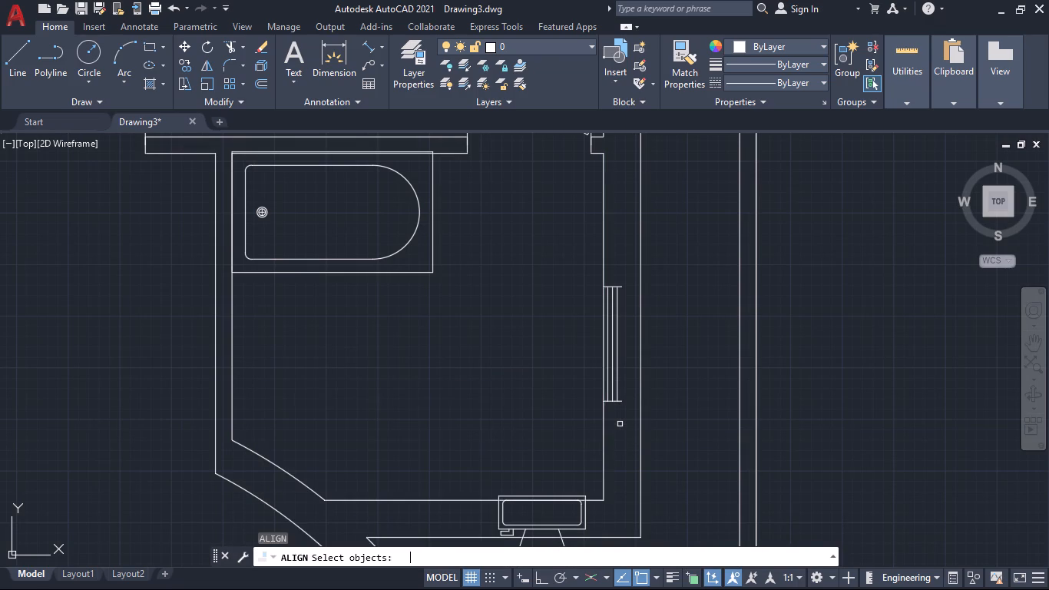
click(620, 424)
click(622, 399)
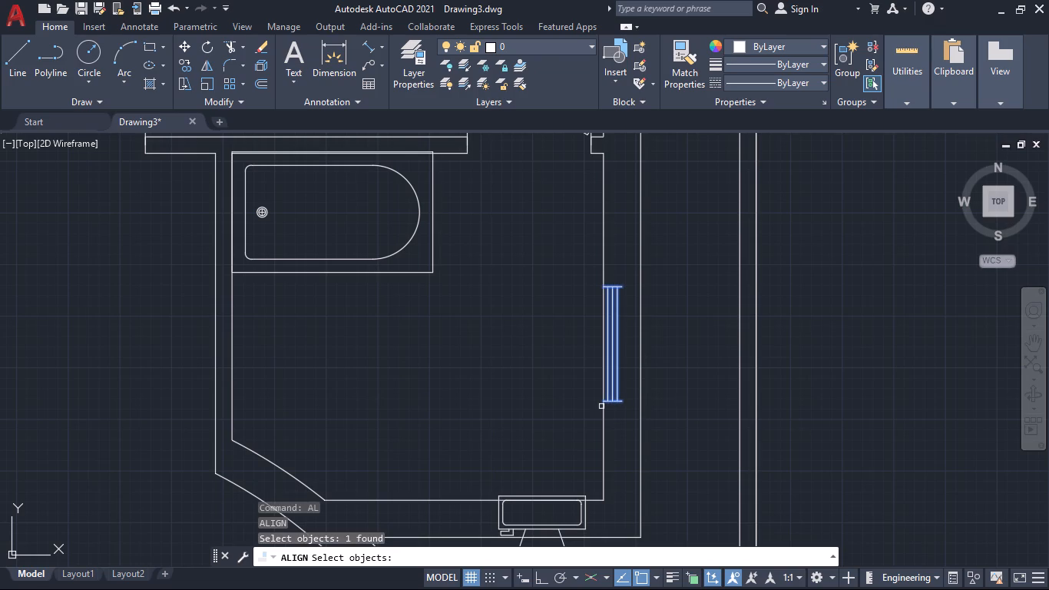
key(Return)
scroll(605, 417, up, 3)
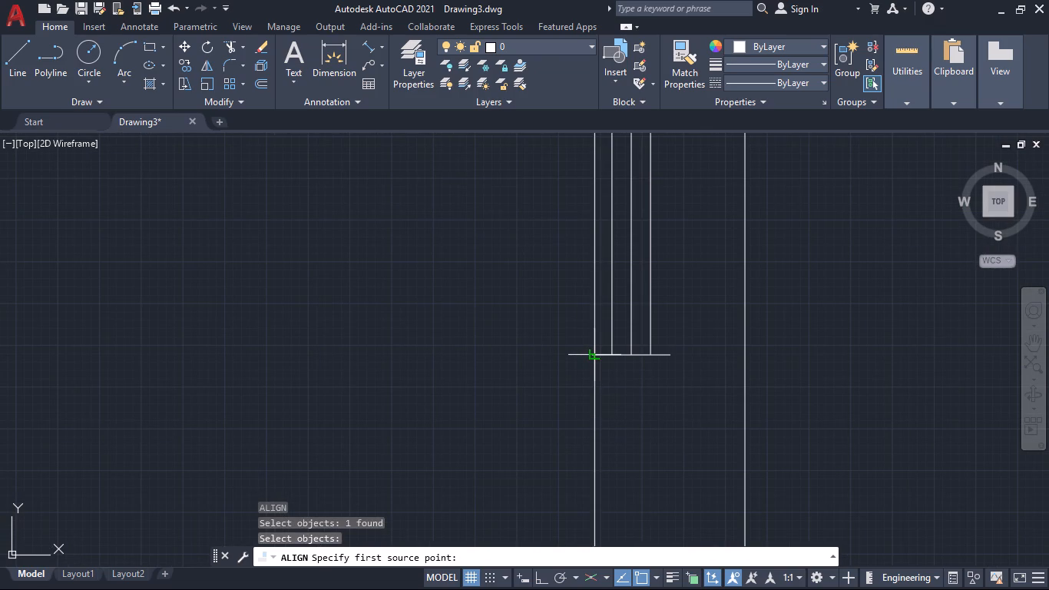
scroll(581, 367, up, 4)
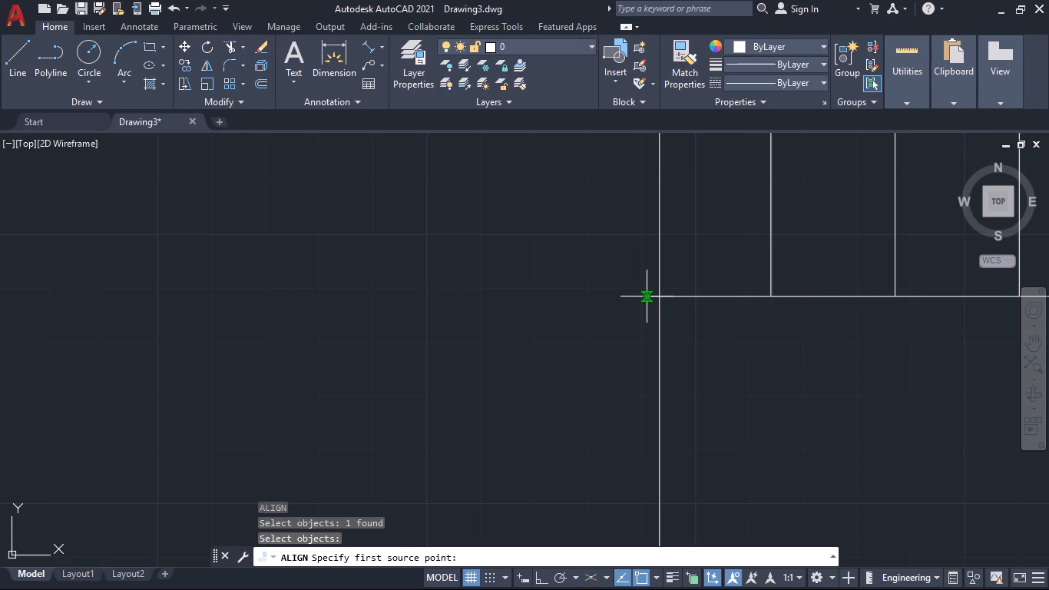
click(644, 297)
click(661, 296)
scroll(687, 323, down, 2)
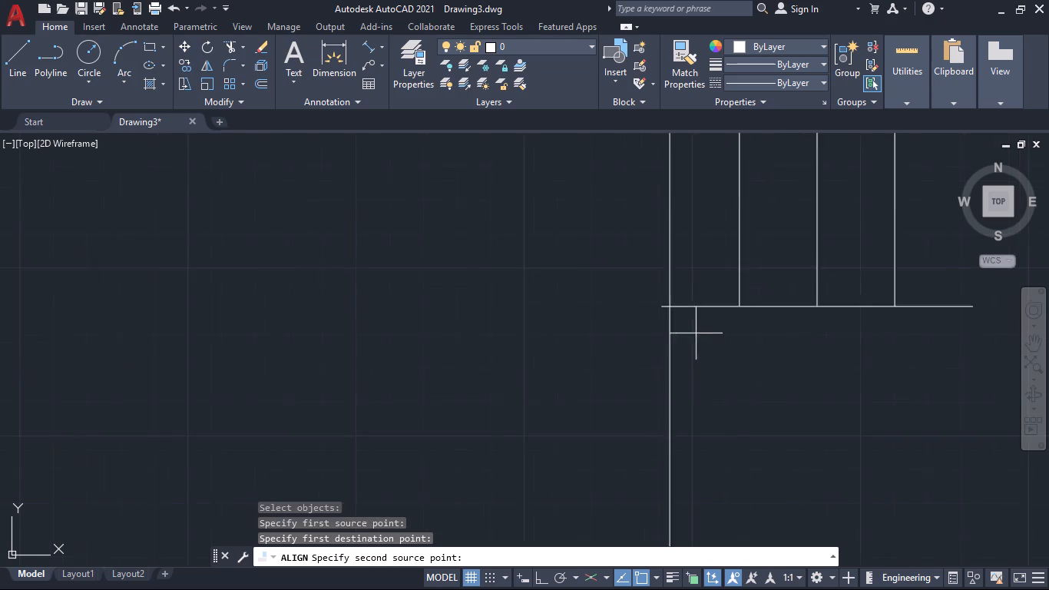
scroll(696, 333, down, 1)
middle_drag(756, 360, 548, 396)
scroll(584, 383, up, 3)
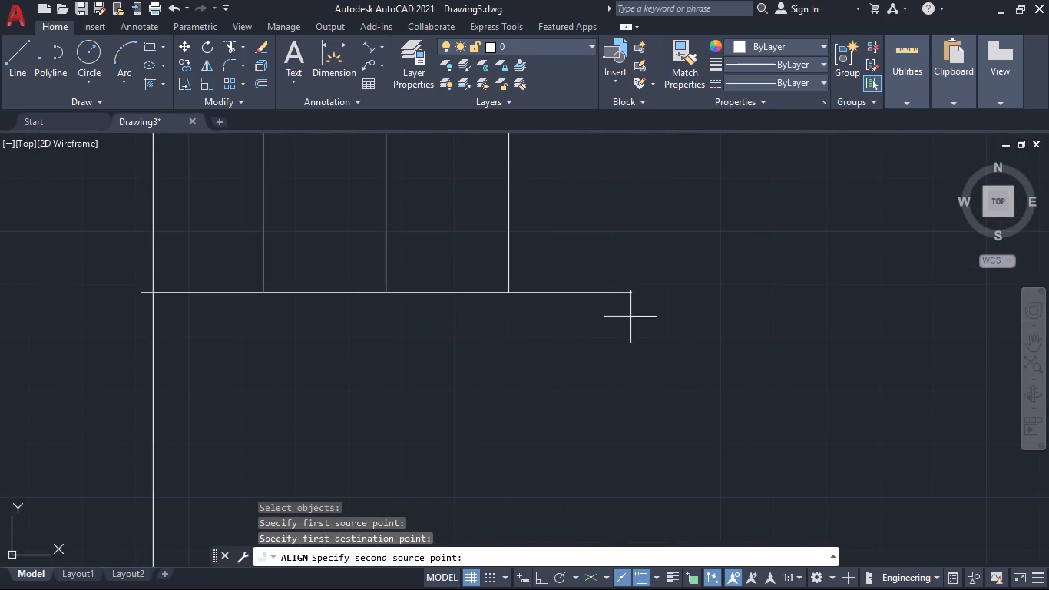
click(637, 293)
scroll(762, 320, down, 3)
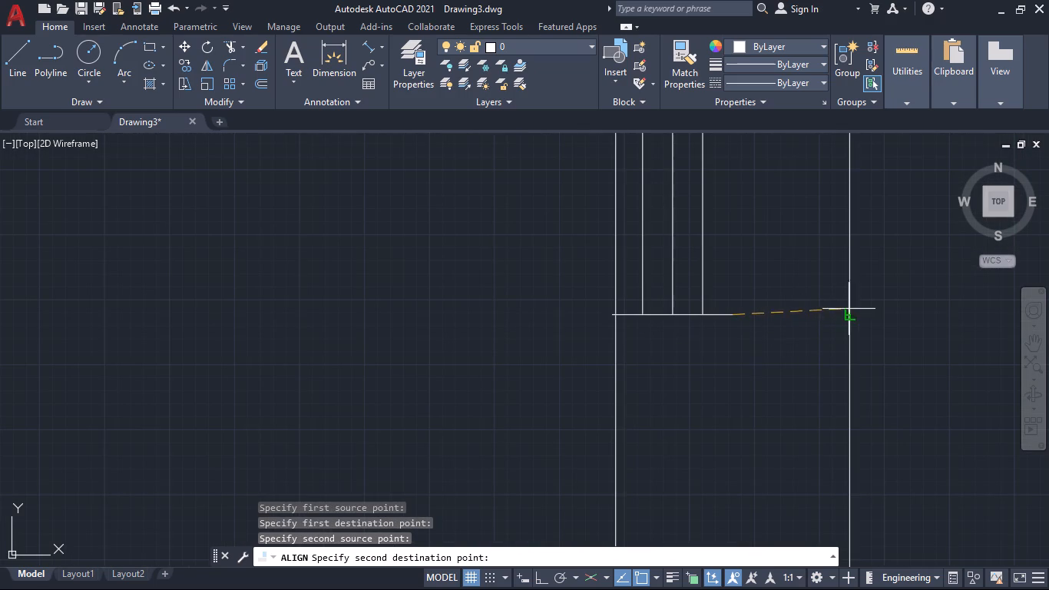
click(853, 312)
key(Return)
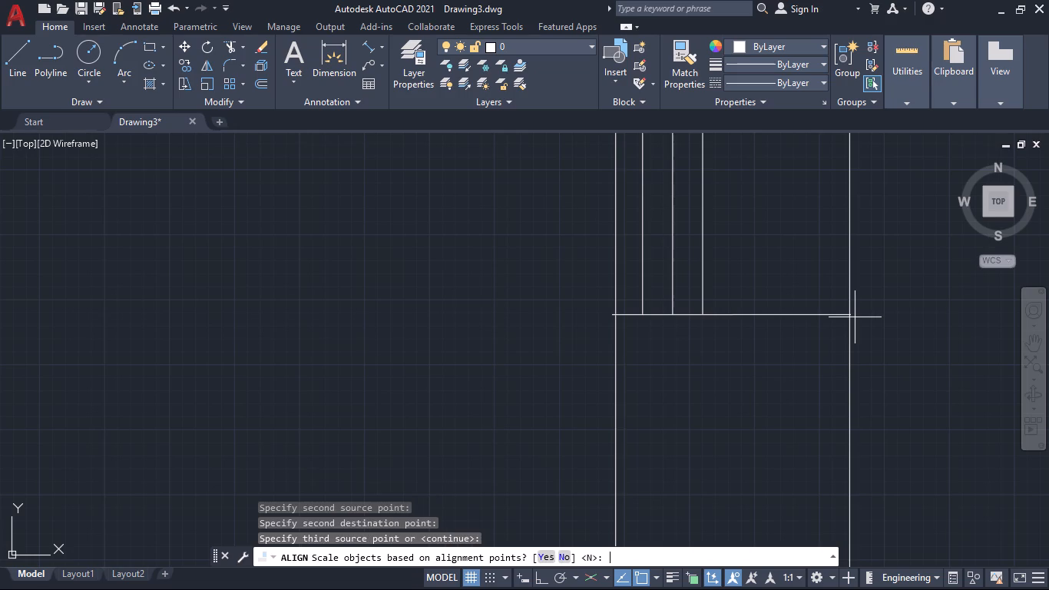
click(541, 554)
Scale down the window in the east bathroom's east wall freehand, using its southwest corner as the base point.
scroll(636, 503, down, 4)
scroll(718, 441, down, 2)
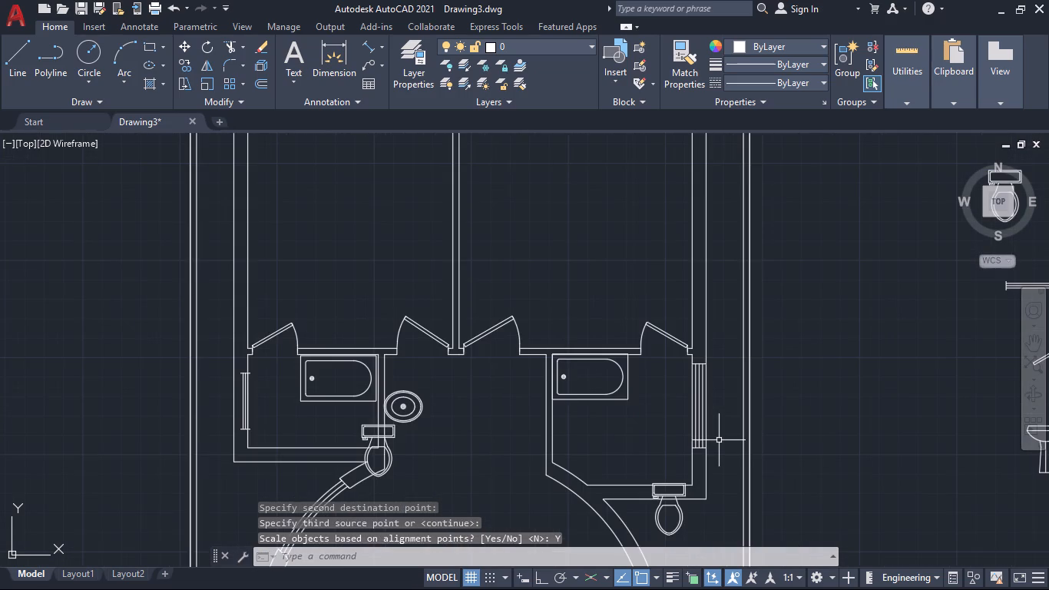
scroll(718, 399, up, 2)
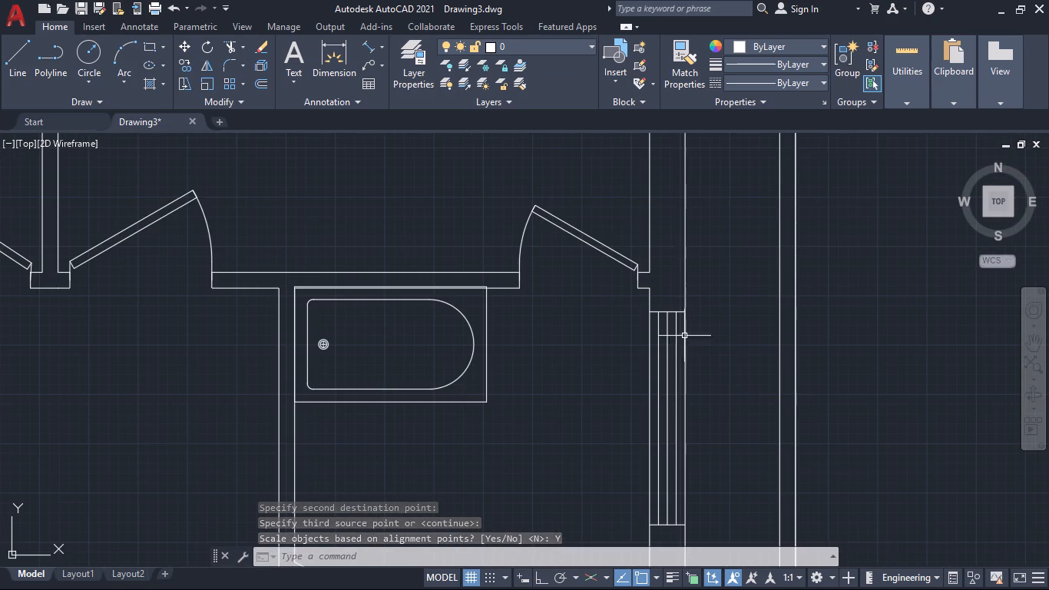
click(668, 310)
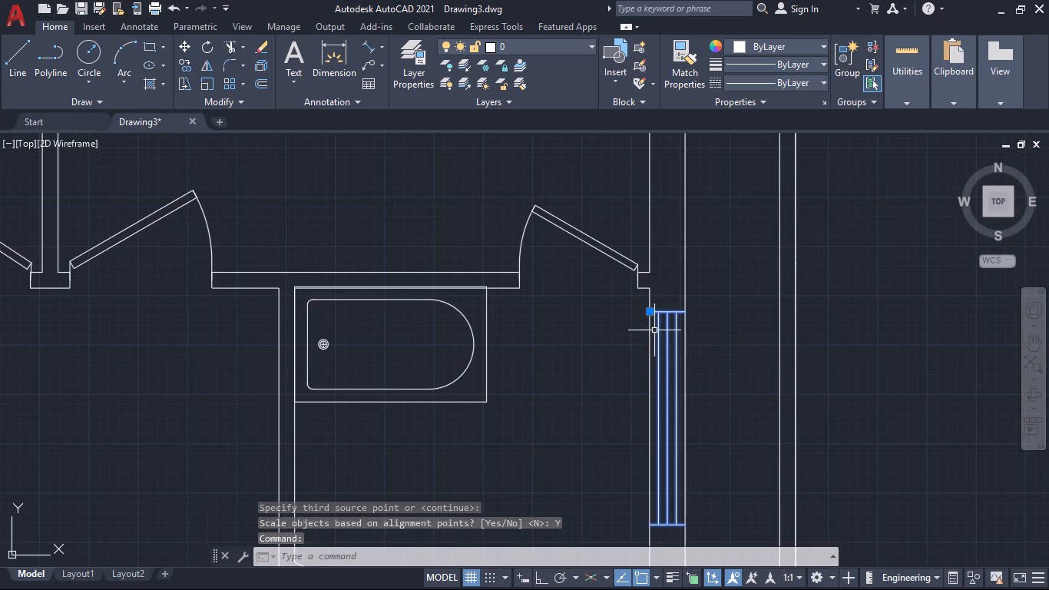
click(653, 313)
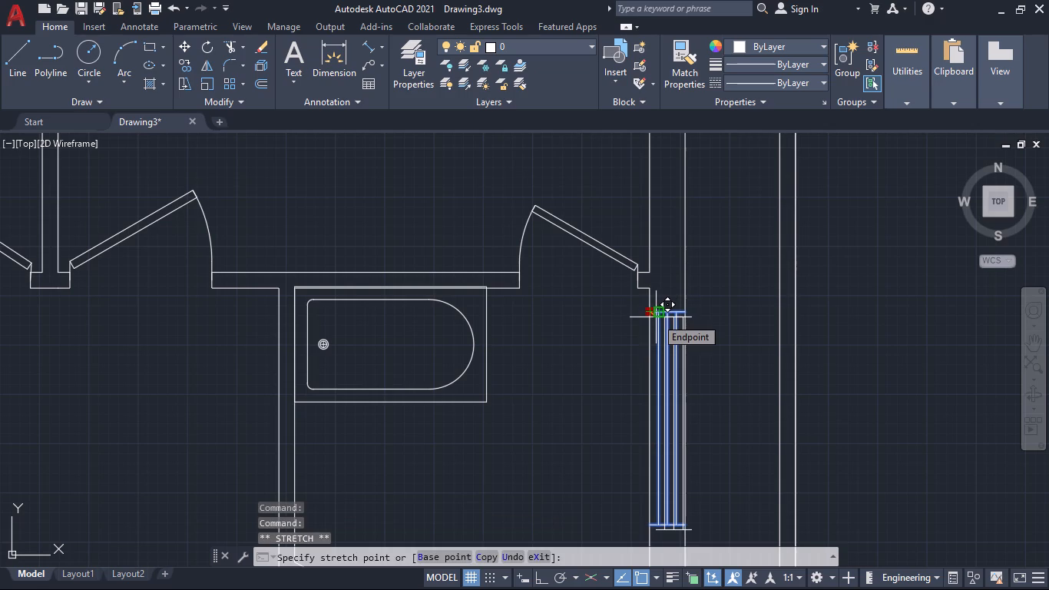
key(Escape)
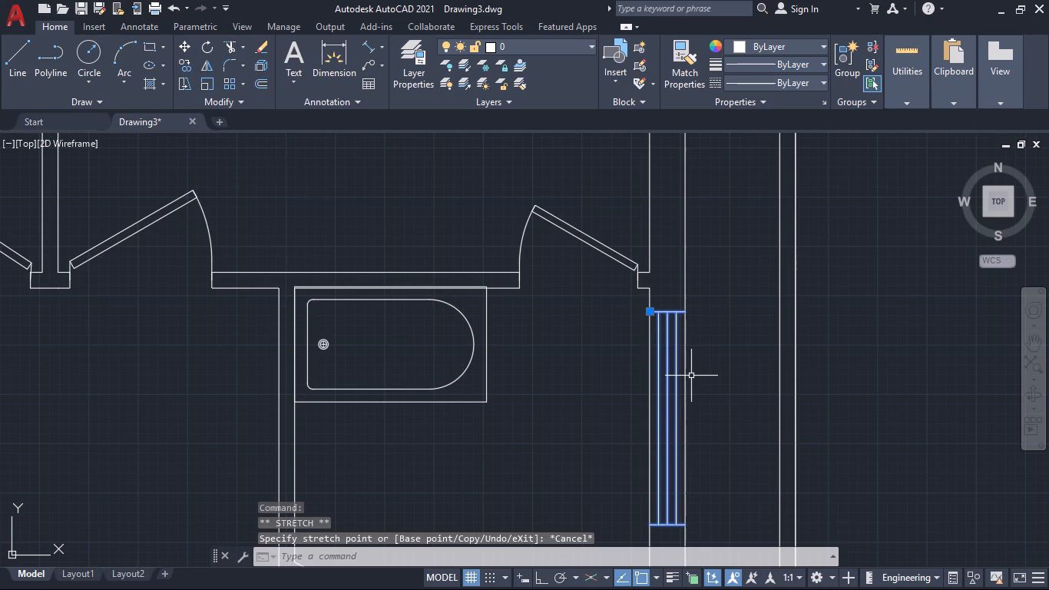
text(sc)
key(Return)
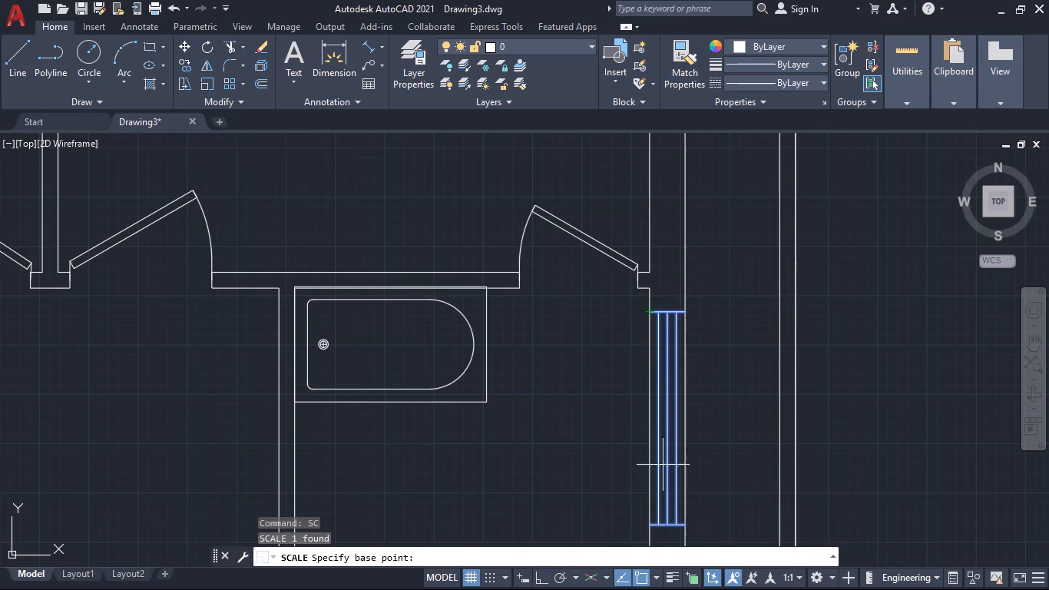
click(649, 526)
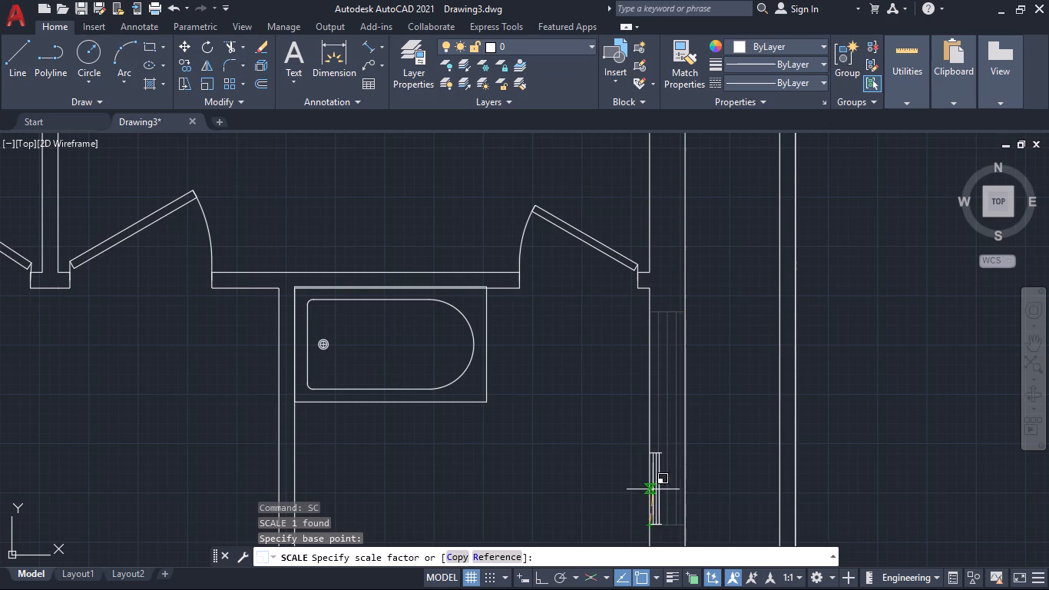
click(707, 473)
Align the east bathroom's window from the east wall's inner face to its outer face, scaling it to the alignment points.
scroll(713, 466, down, 2)
middle_drag(722, 471, 690, 418)
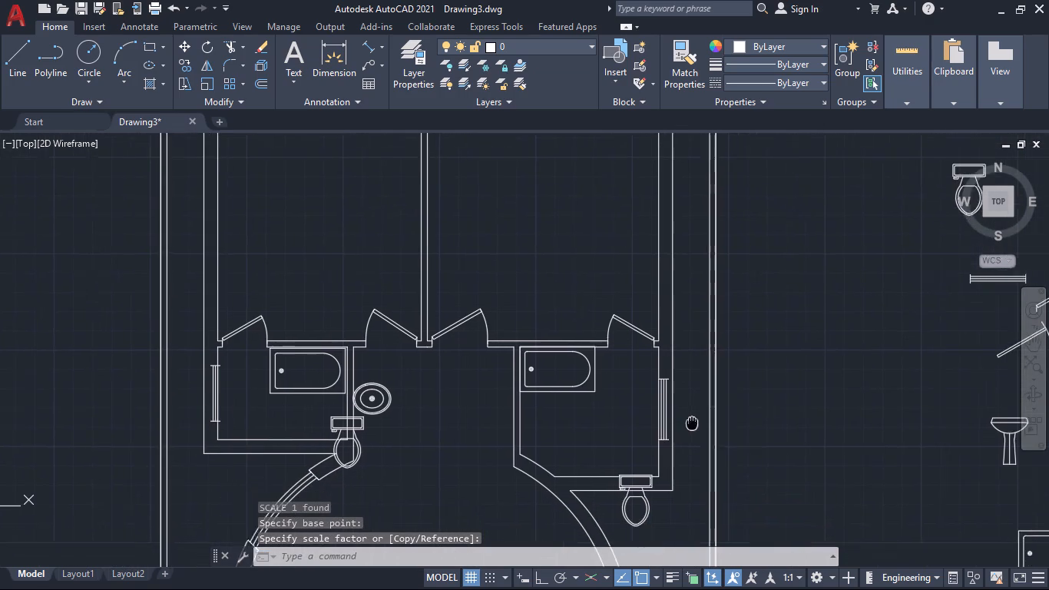
middle_drag(690, 418, 685, 412)
scroll(643, 434, up, 3)
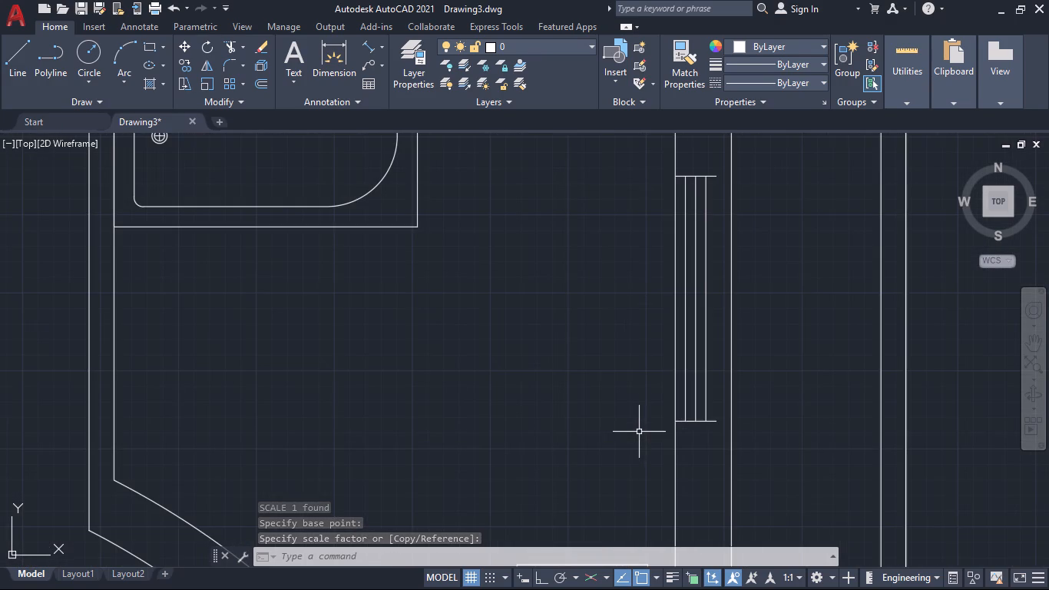
text(al)
key(Return)
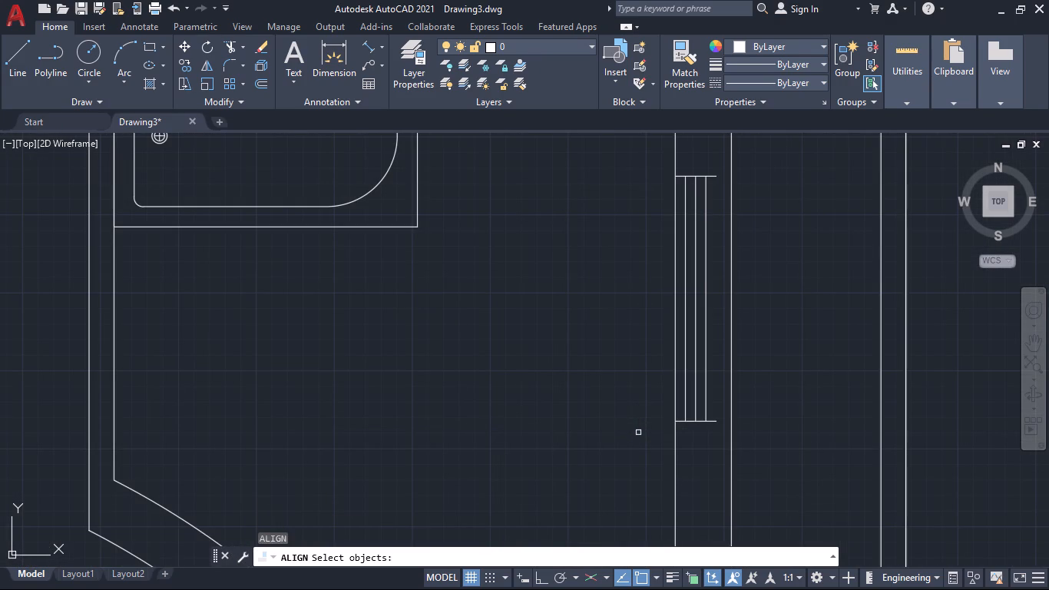
scroll(687, 426, up, 1)
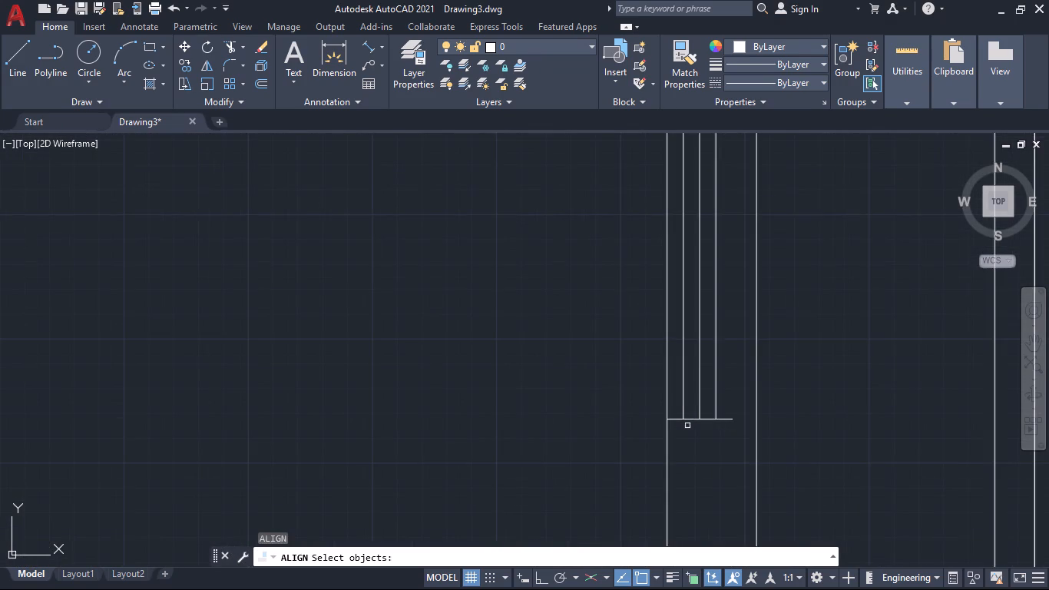
scroll(687, 426, up, 1)
click(692, 417)
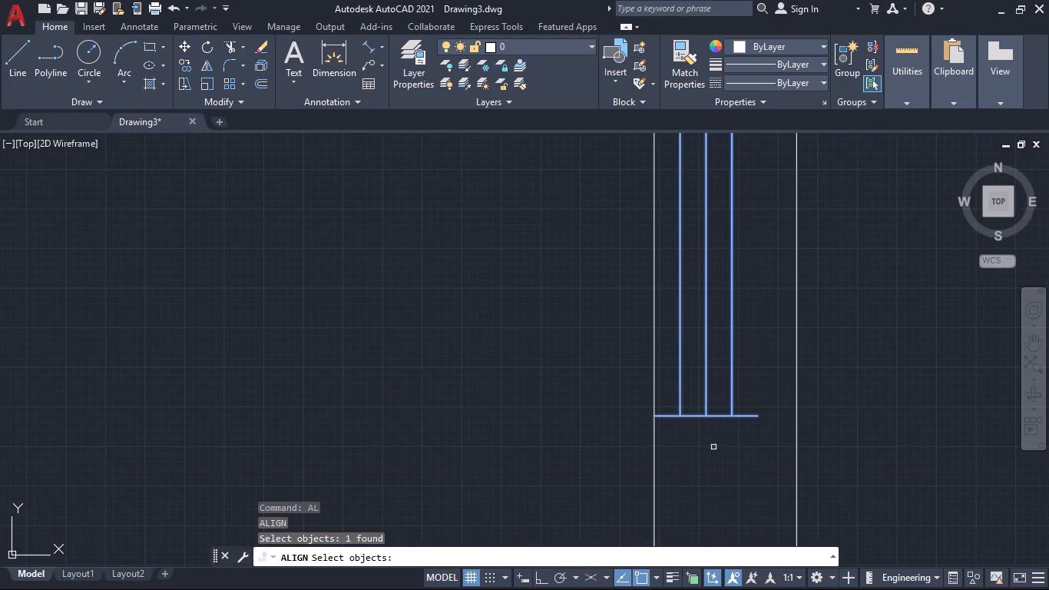
key(Return)
scroll(690, 469, up, 1)
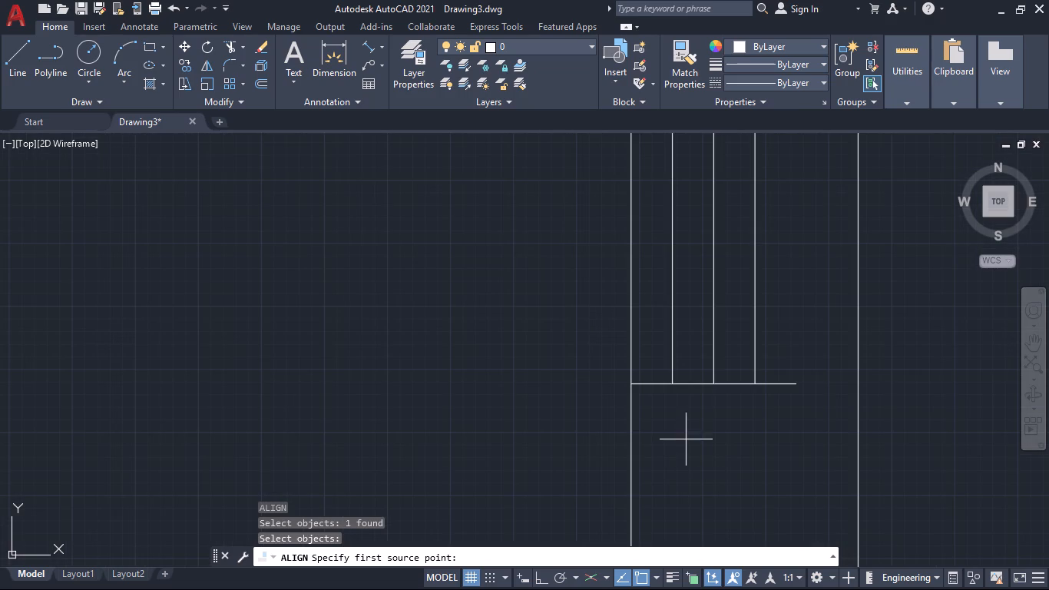
double_click(634, 382)
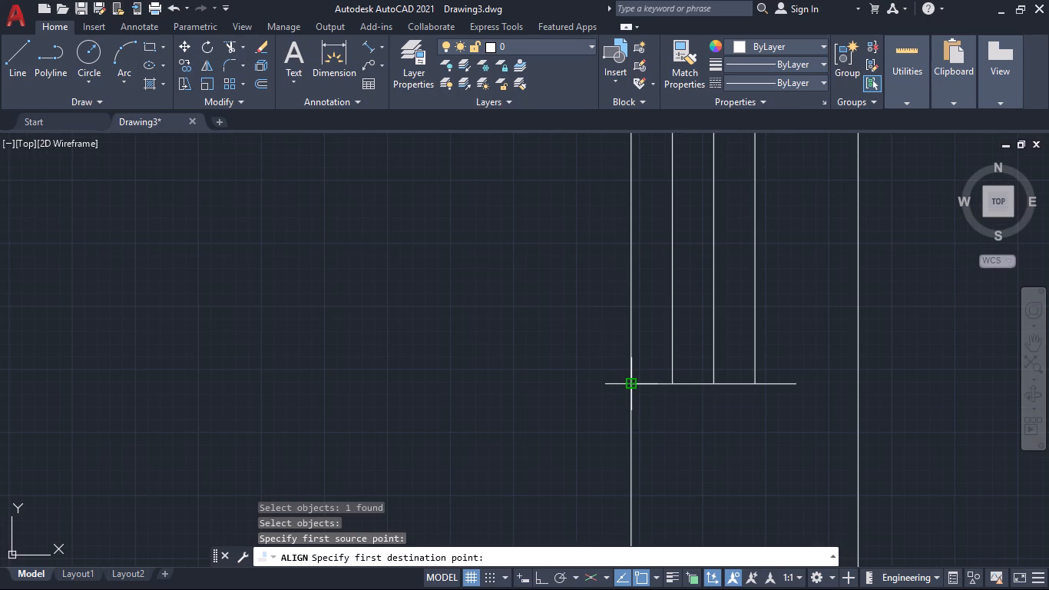
click(633, 383)
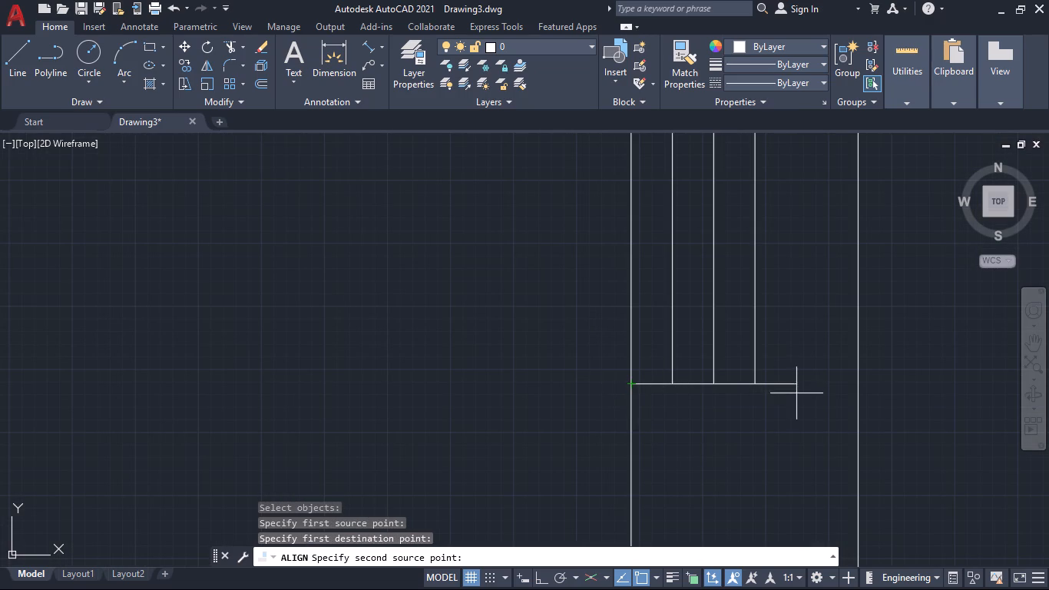
click(794, 386)
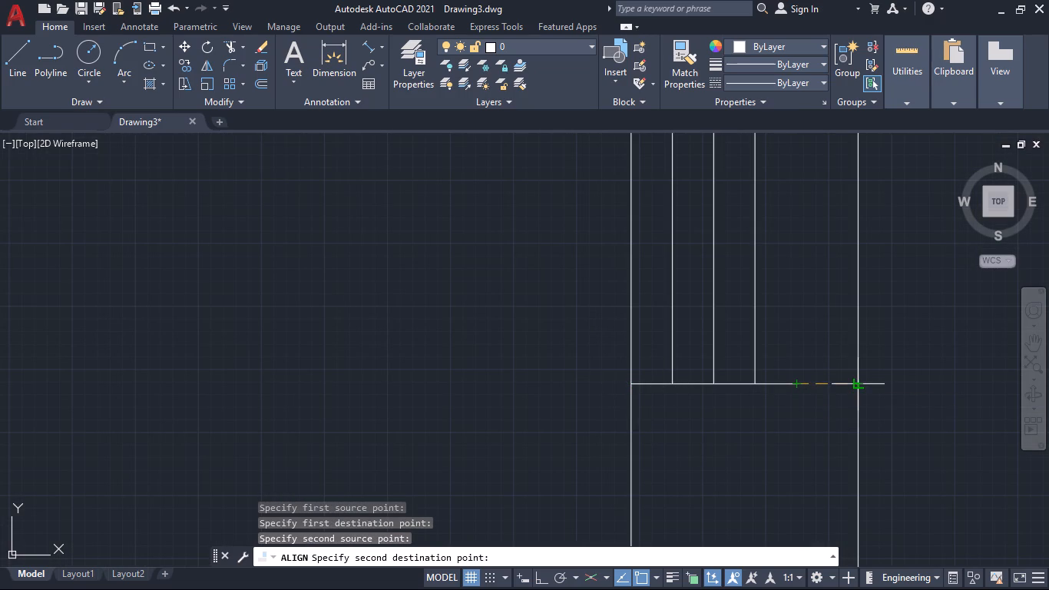
click(860, 385)
key(Return)
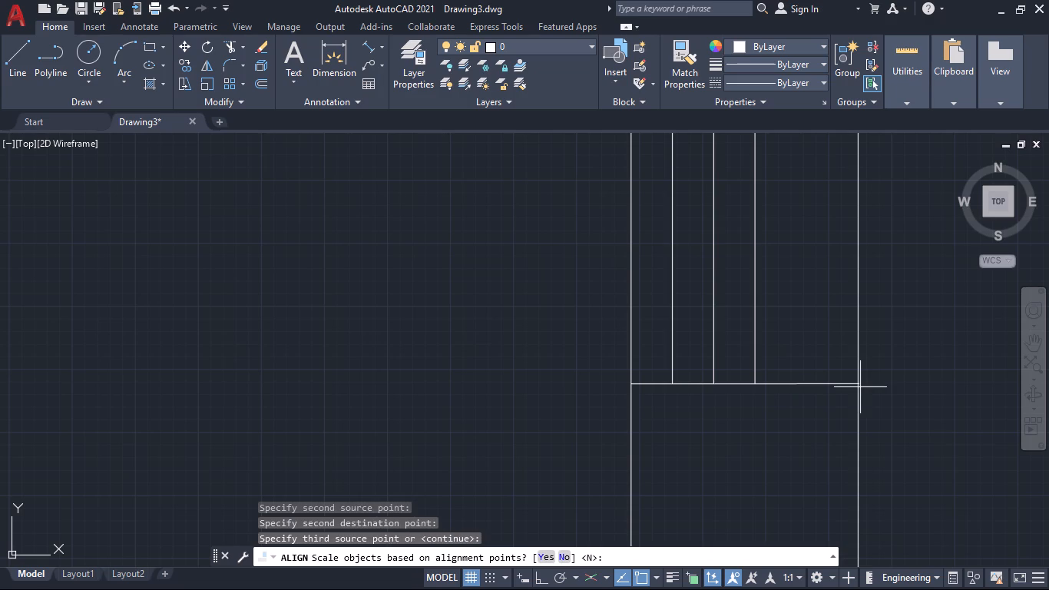
click(544, 557)
Move the east bathroom's window a short distance south along the east wall, keeping it within the wall faces.
scroll(559, 461, down, 3)
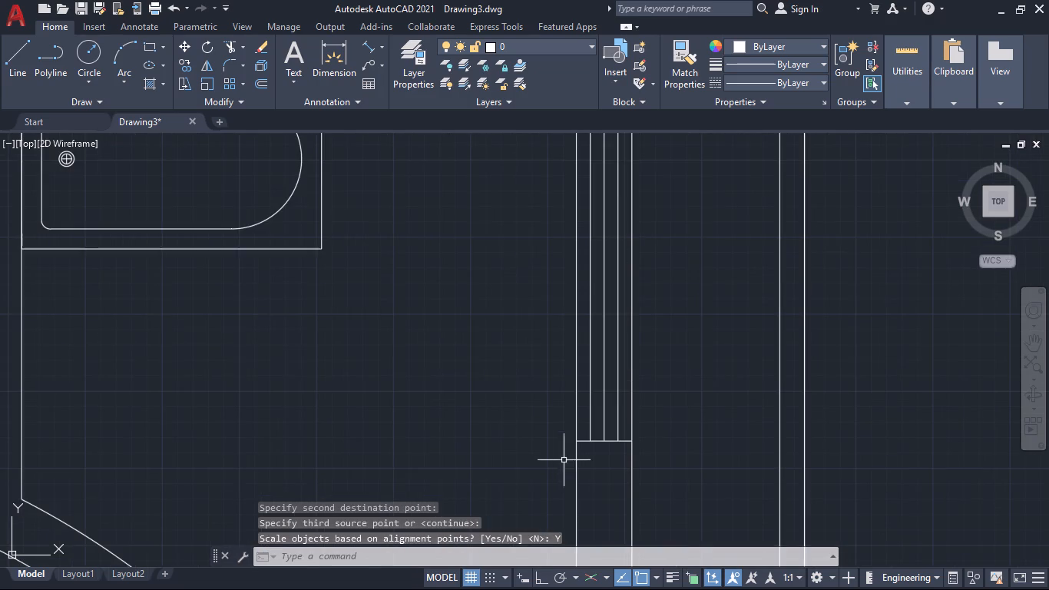
scroll(583, 429, down, 2)
middle_drag(640, 366, 701, 360)
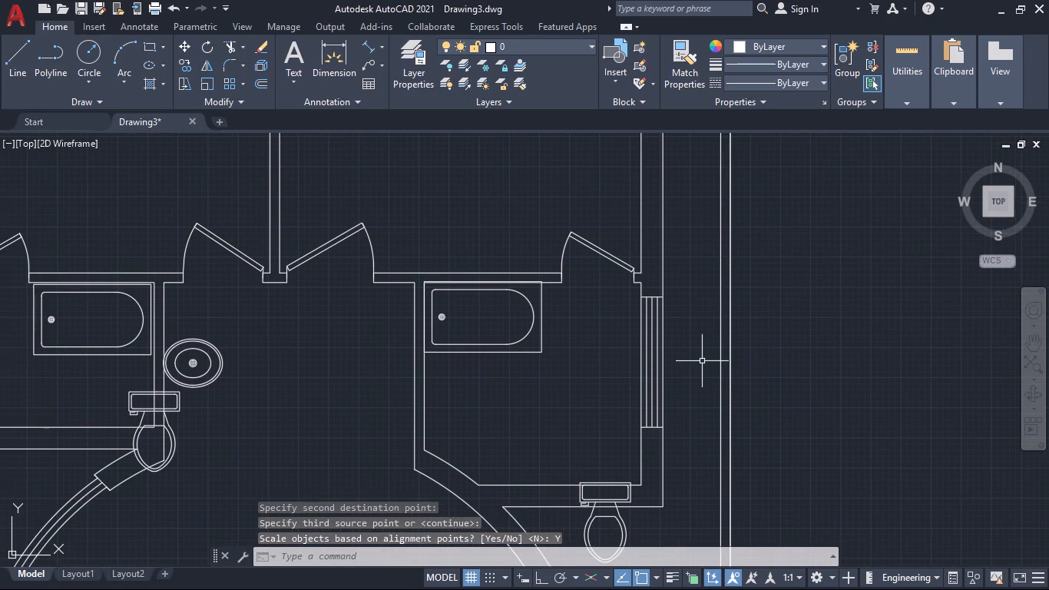
scroll(702, 363, down, 1)
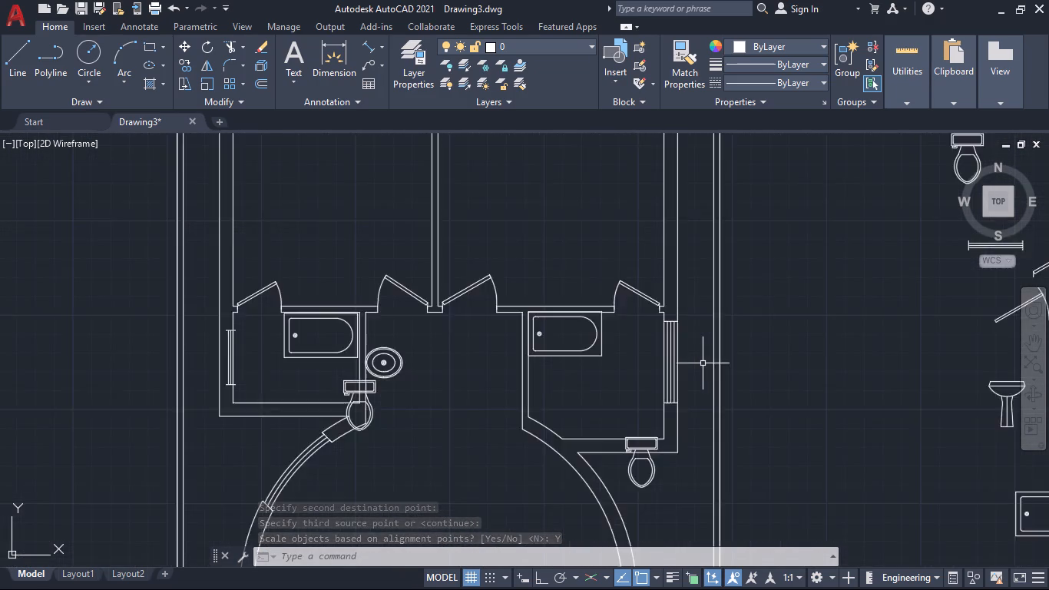
scroll(703, 363, down, 2)
scroll(693, 375, up, 5)
scroll(689, 370, down, 2)
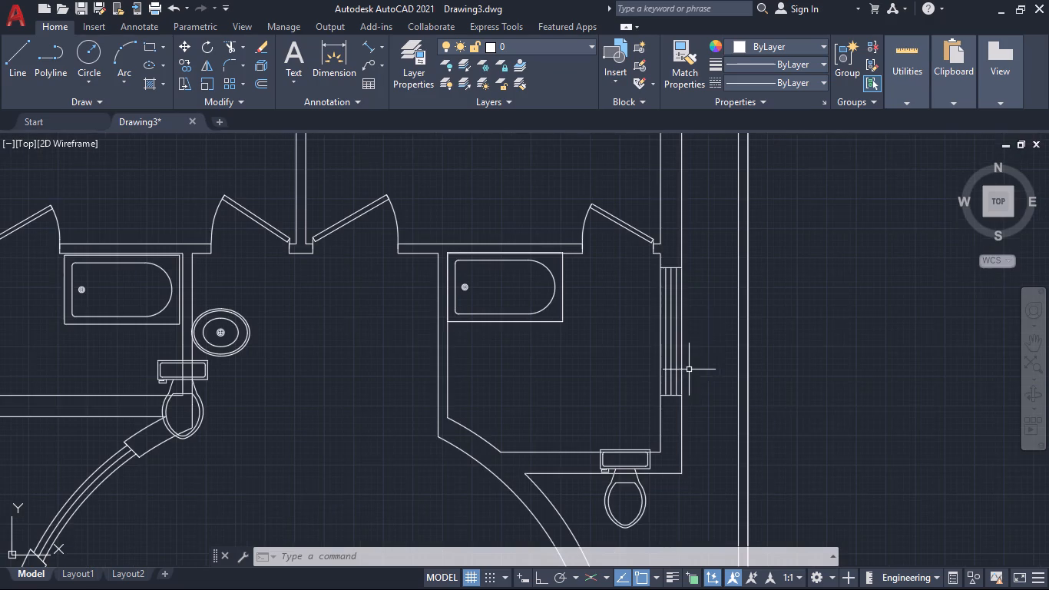
middle_drag(701, 317, 713, 347)
scroll(685, 319, up, 1)
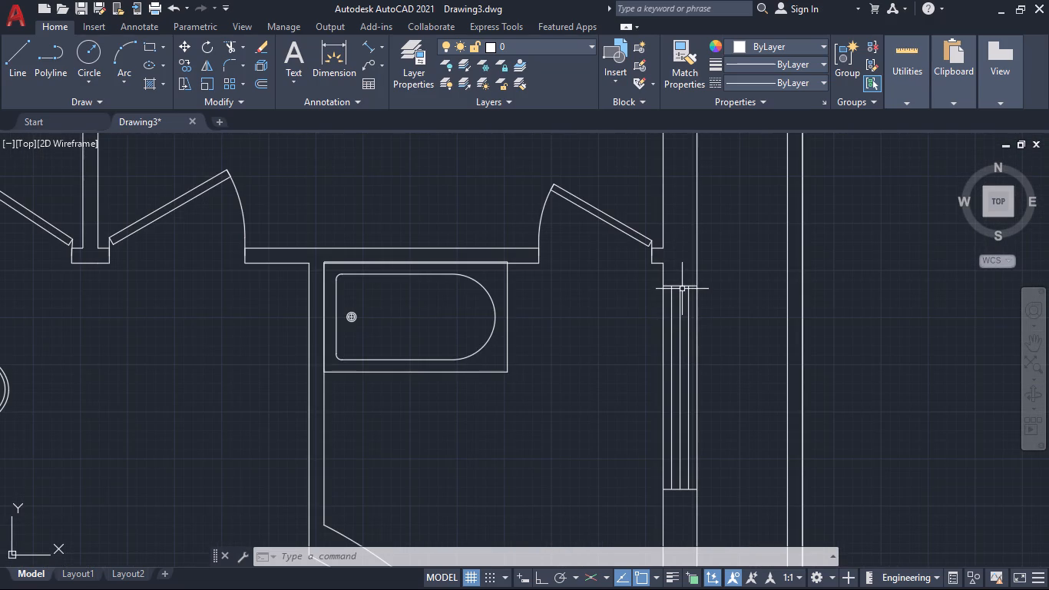
click(682, 283)
click(663, 288)
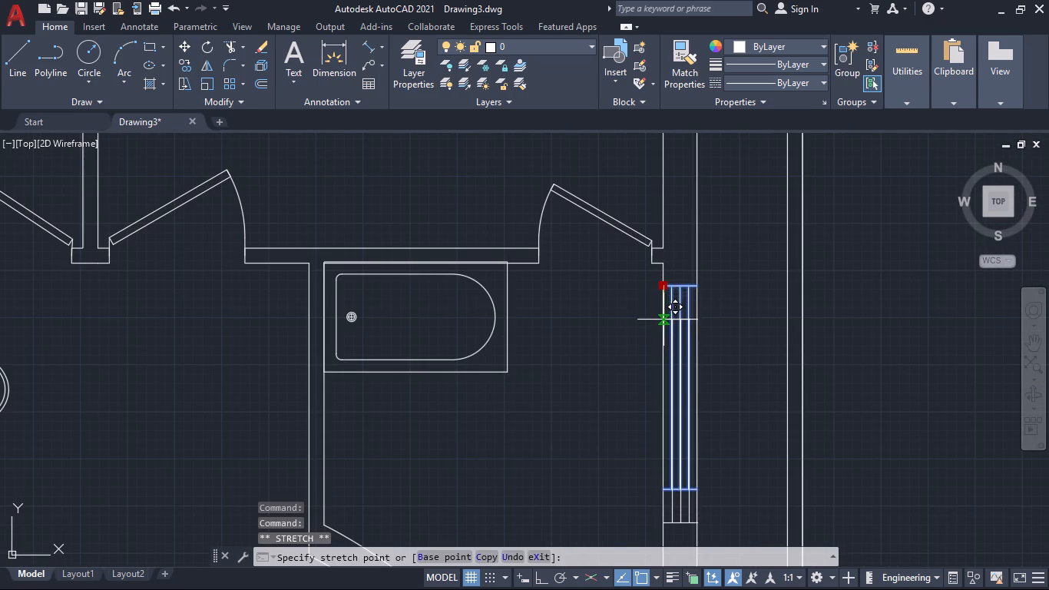
scroll(661, 323, down, 1)
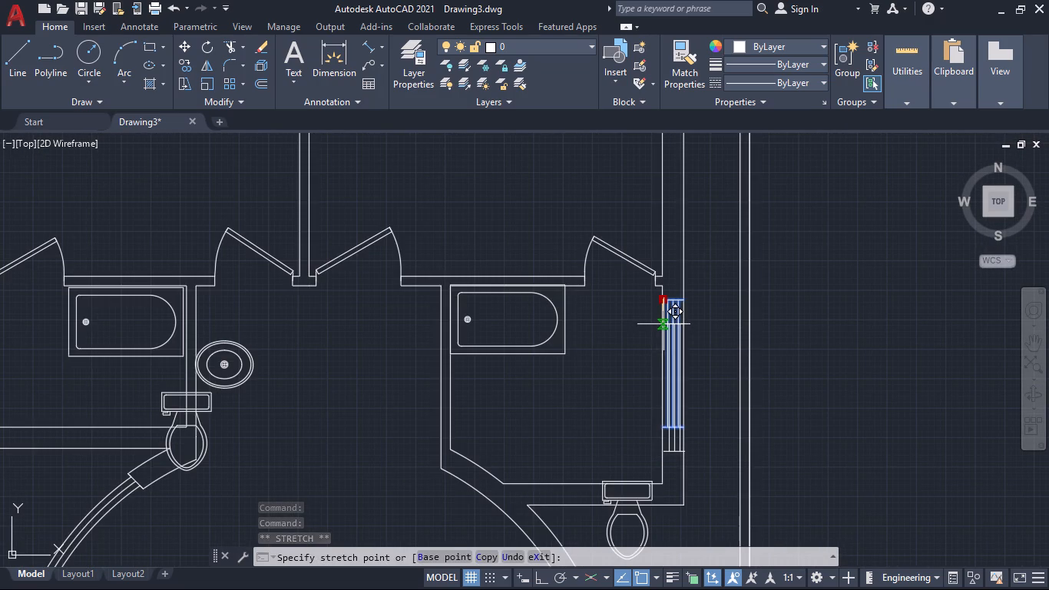
scroll(662, 329, up, 1)
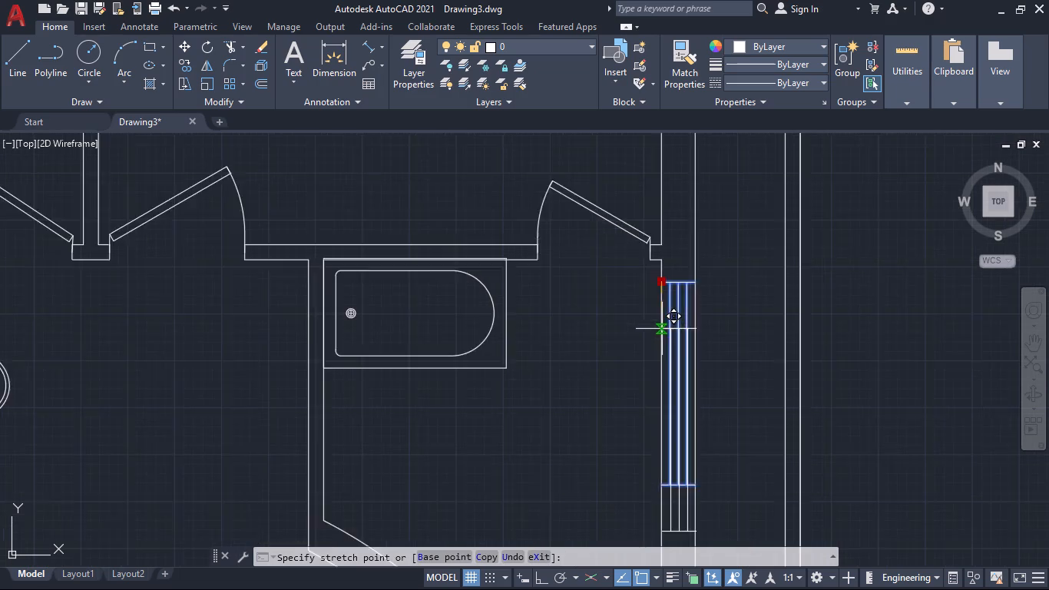
scroll(662, 329, up, 1)
click(660, 326)
scroll(677, 326, down, 3)
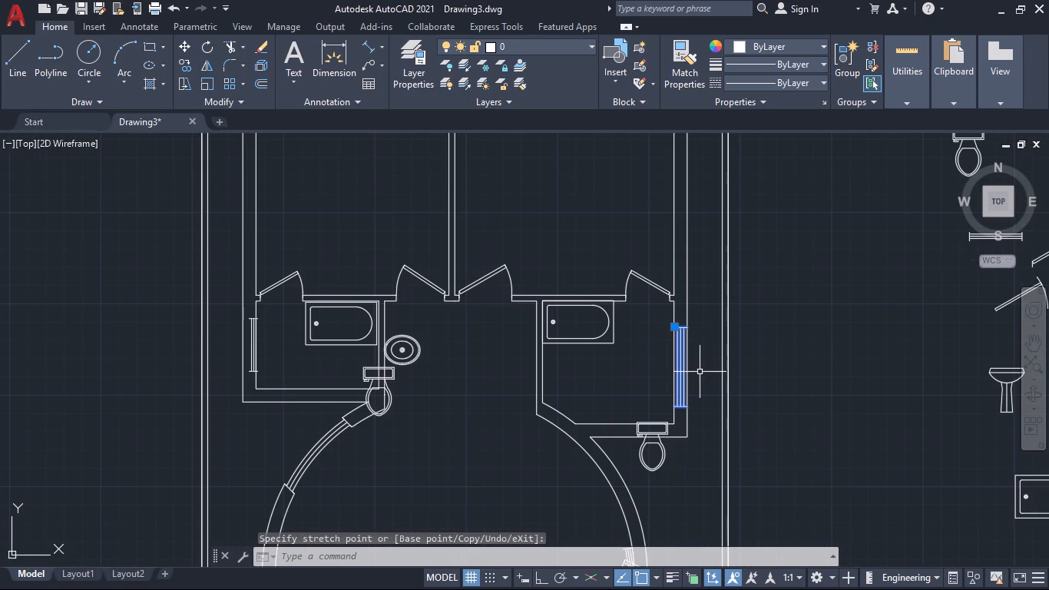
key(Escape)
Examine the east bathroom window's position and how the west bathroom's window fits the west wall's thickness.
scroll(697, 399, down, 1)
scroll(692, 399, up, 2)
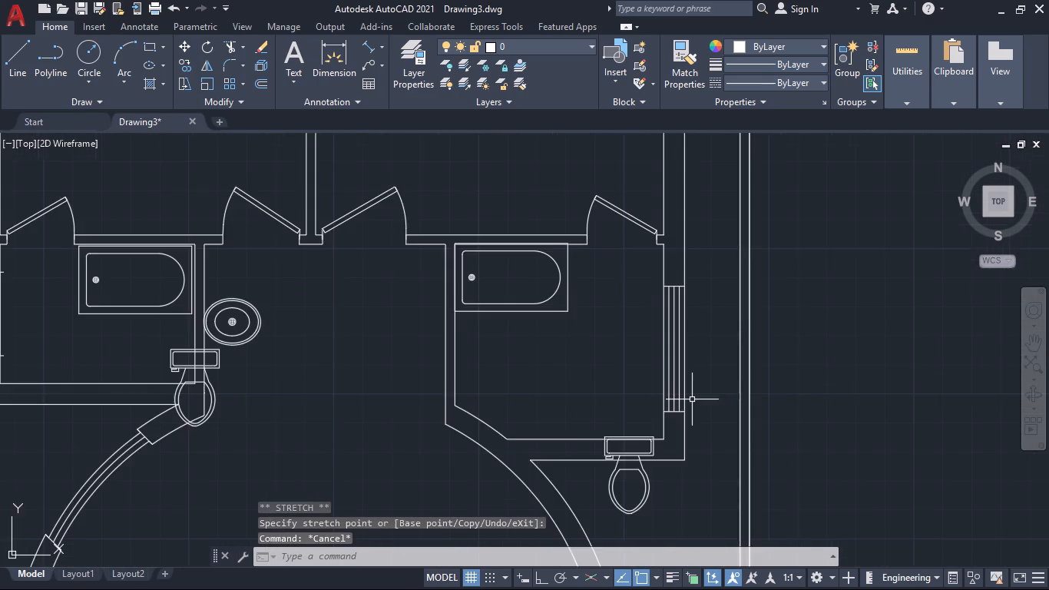
scroll(692, 400, up, 2)
scroll(690, 400, down, 1)
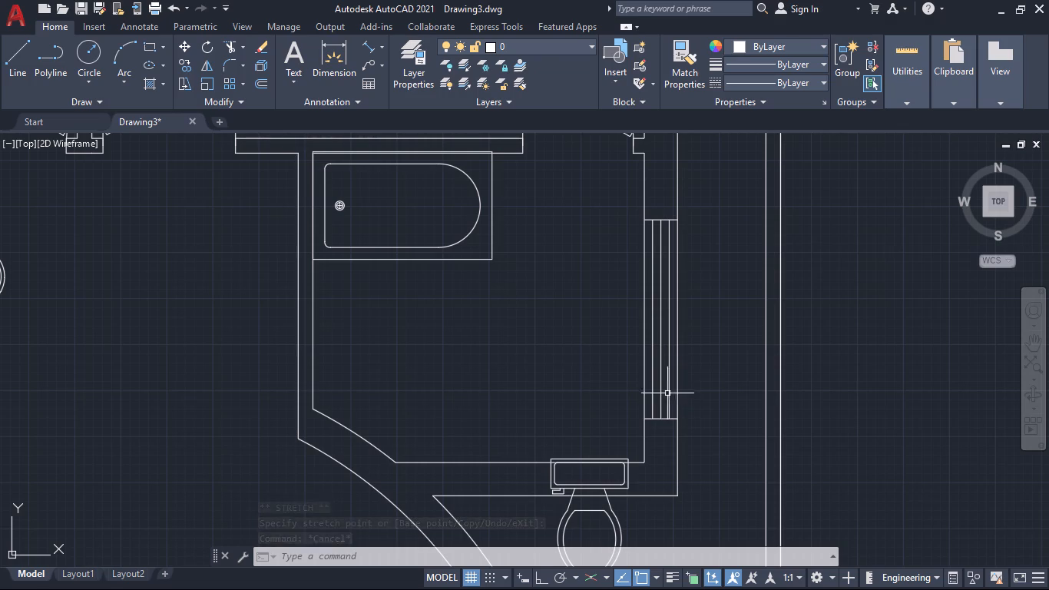
scroll(268, 311, down, 1)
middle_drag(226, 326, 528, 299)
scroll(541, 302, down, 2)
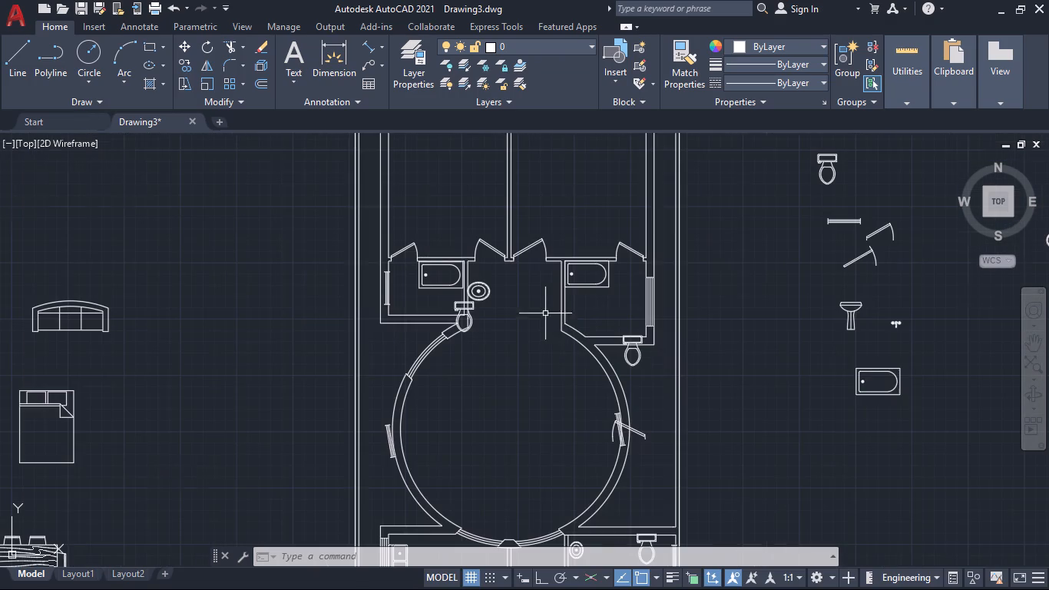
scroll(397, 316, up, 1)
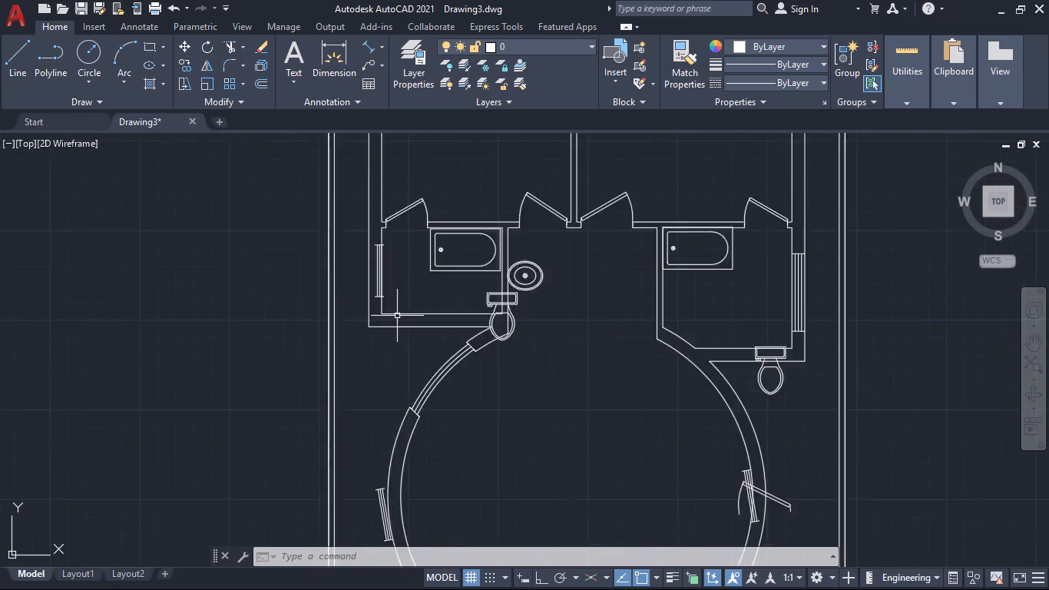
scroll(397, 316, up, 1)
scroll(438, 269, down, 2)
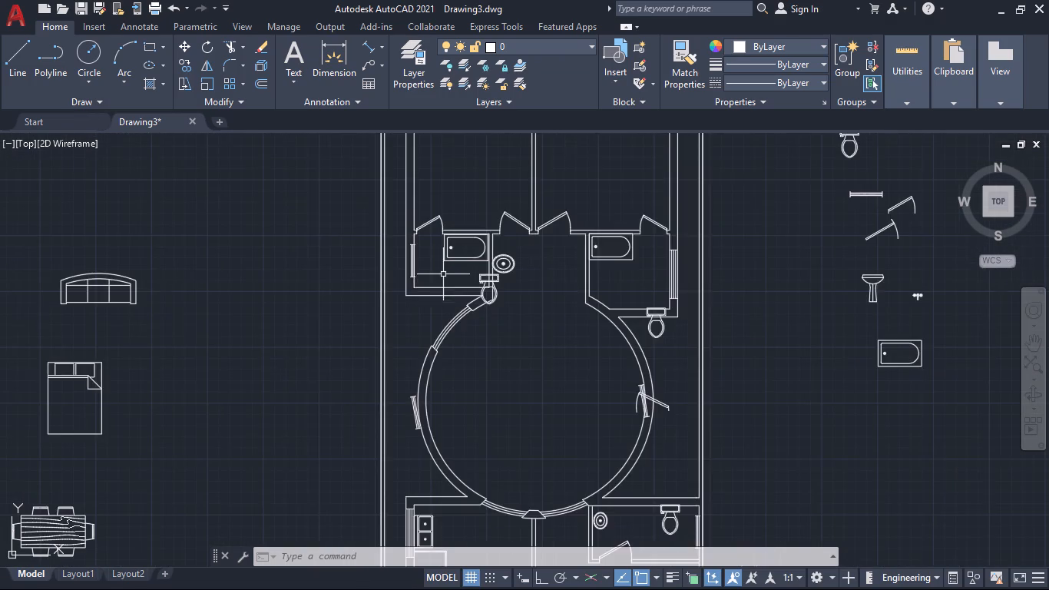
scroll(412, 269, up, 3)
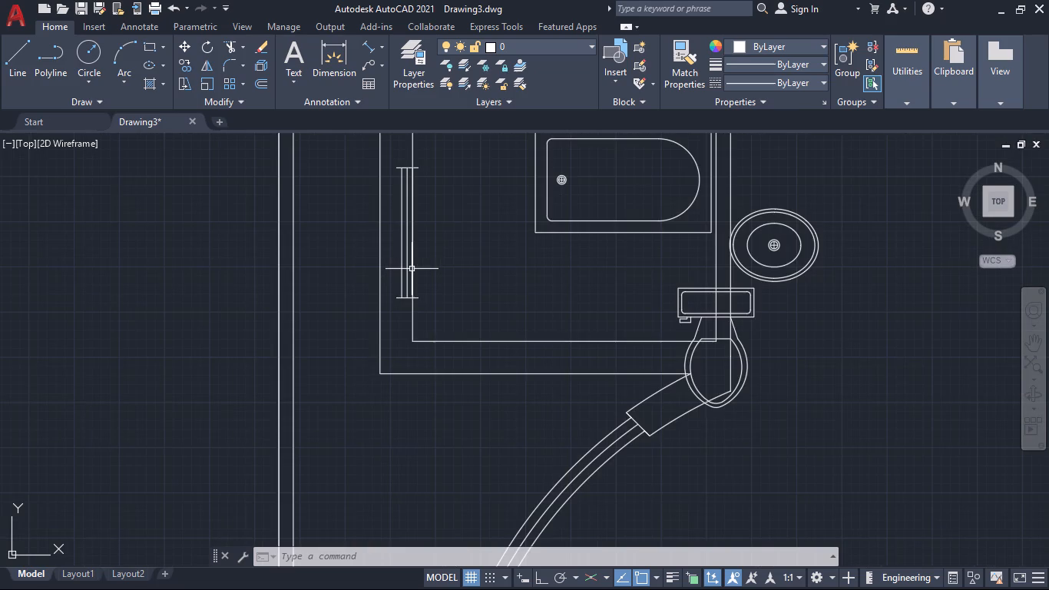
scroll(412, 269, up, 1)
scroll(430, 271, down, 2)
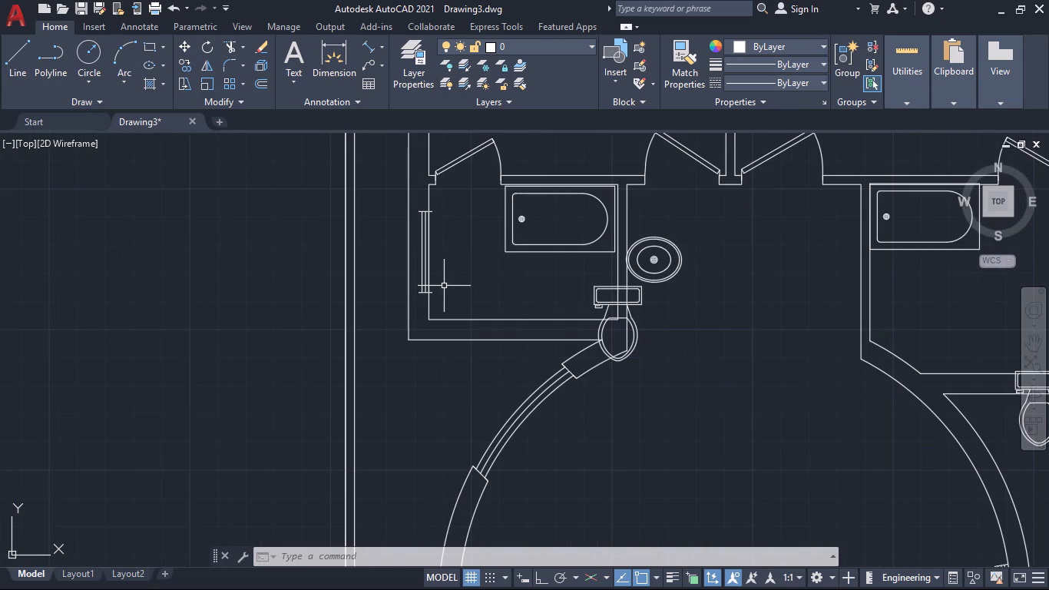
Scale down the window in the west bathroom's west wall freehand, using its southwest corner as the base point.
text(sc)
key(Return)
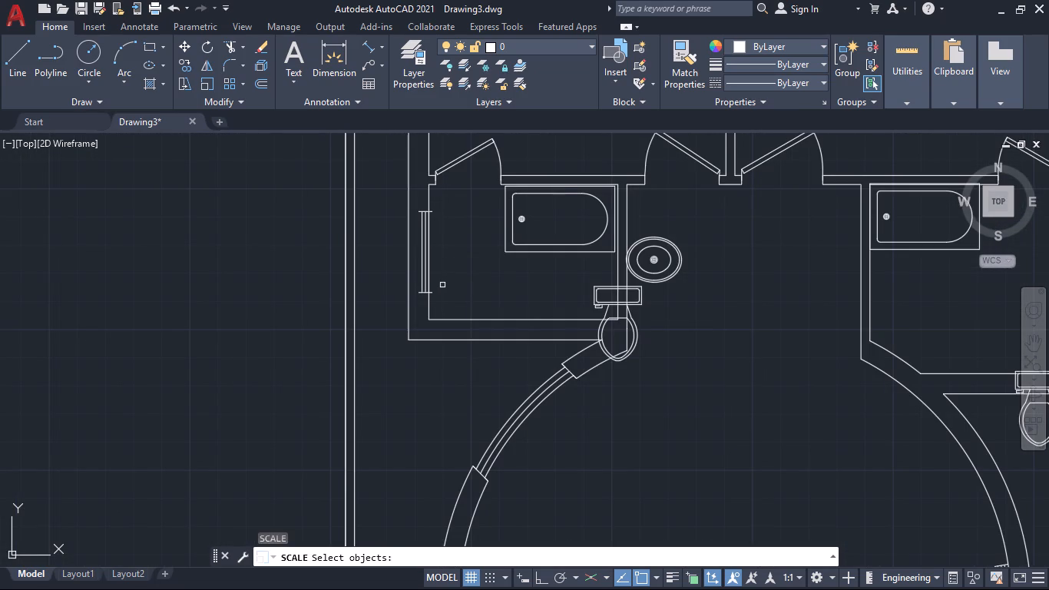
click(419, 292)
key(Return)
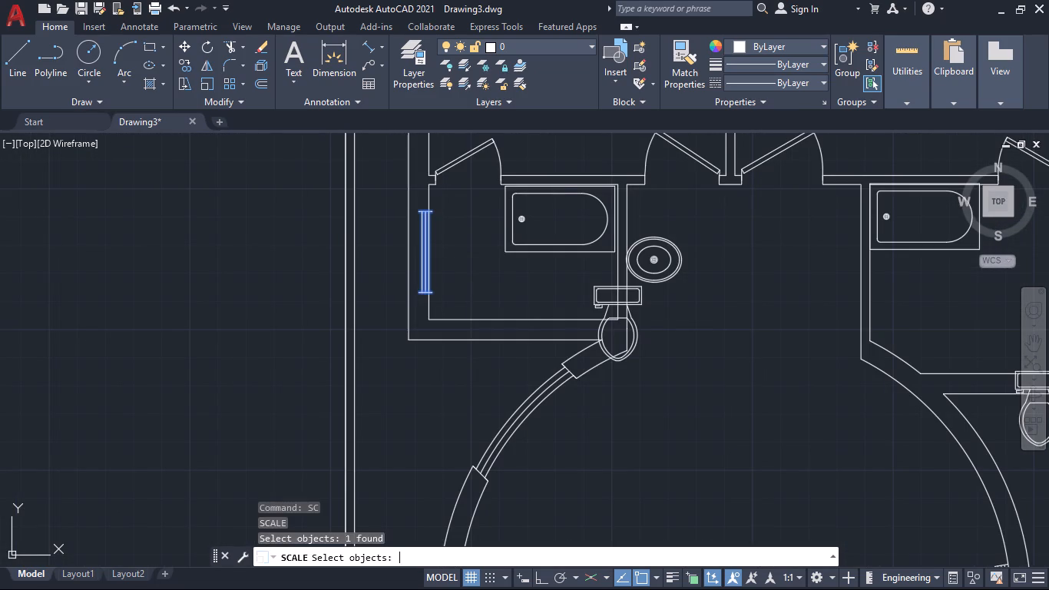
scroll(419, 294, up, 3)
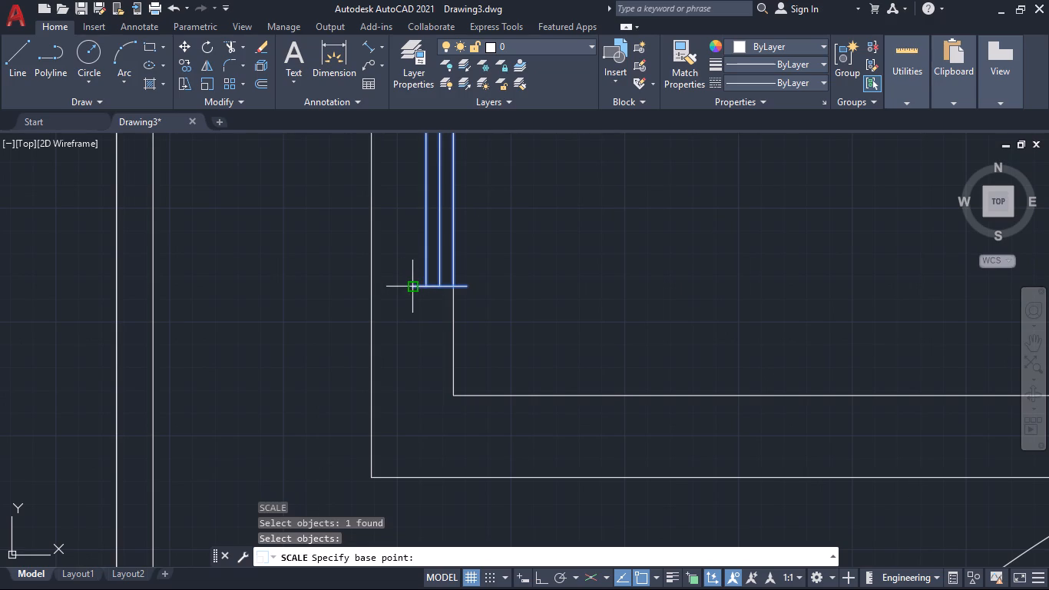
click(413, 287)
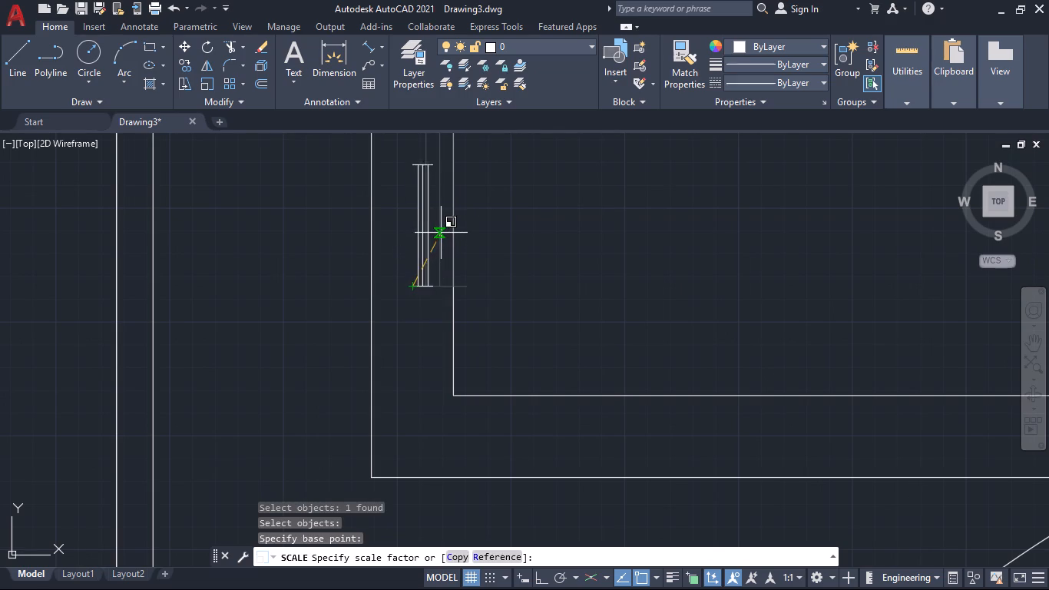
scroll(440, 232, down, 1)
middle_drag(459, 227, 431, 340)
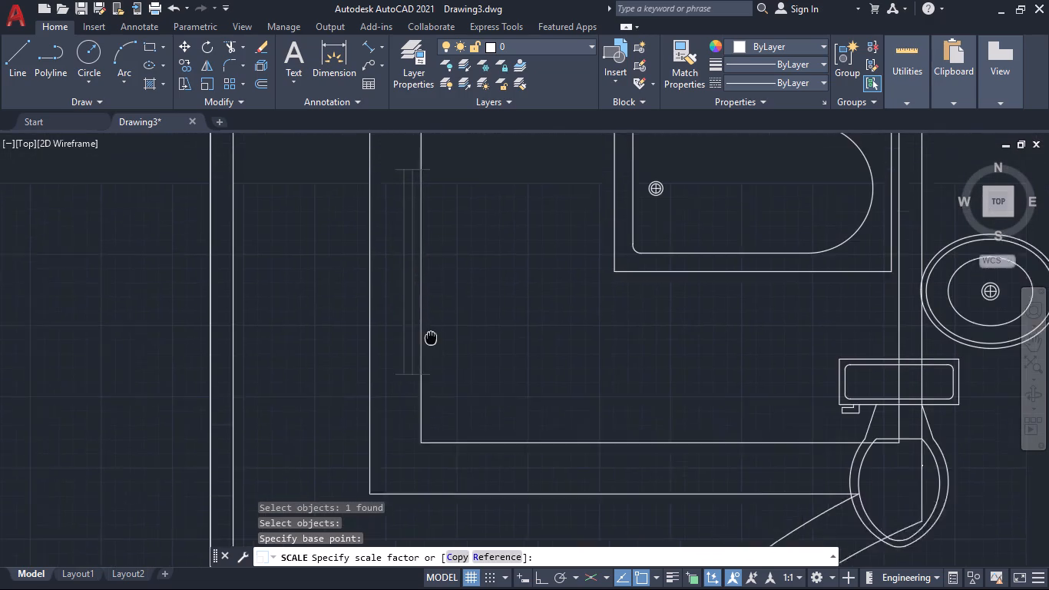
middle_drag(431, 340, 423, 386)
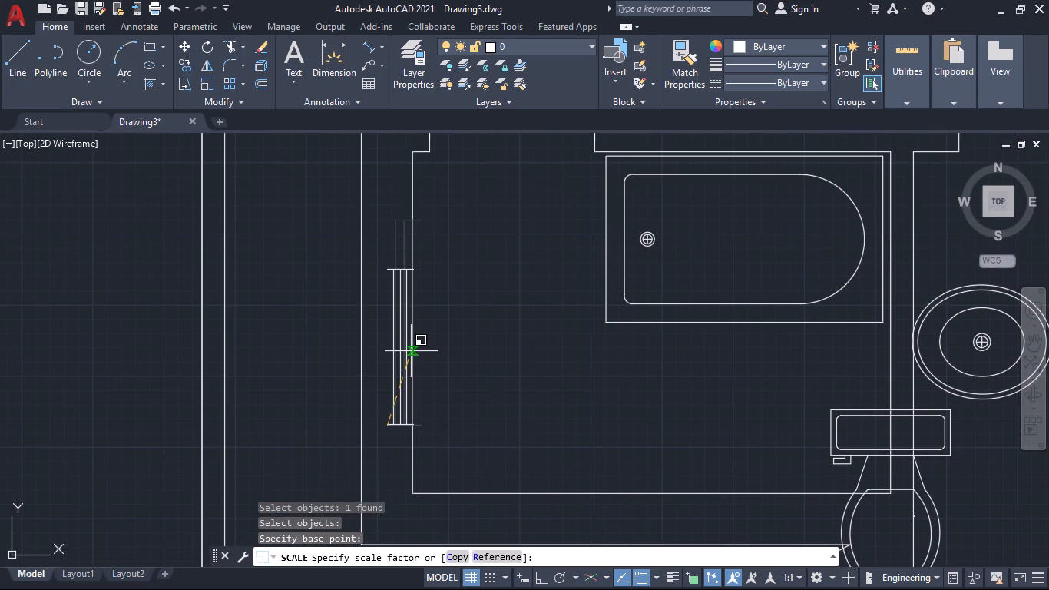
click(411, 350)
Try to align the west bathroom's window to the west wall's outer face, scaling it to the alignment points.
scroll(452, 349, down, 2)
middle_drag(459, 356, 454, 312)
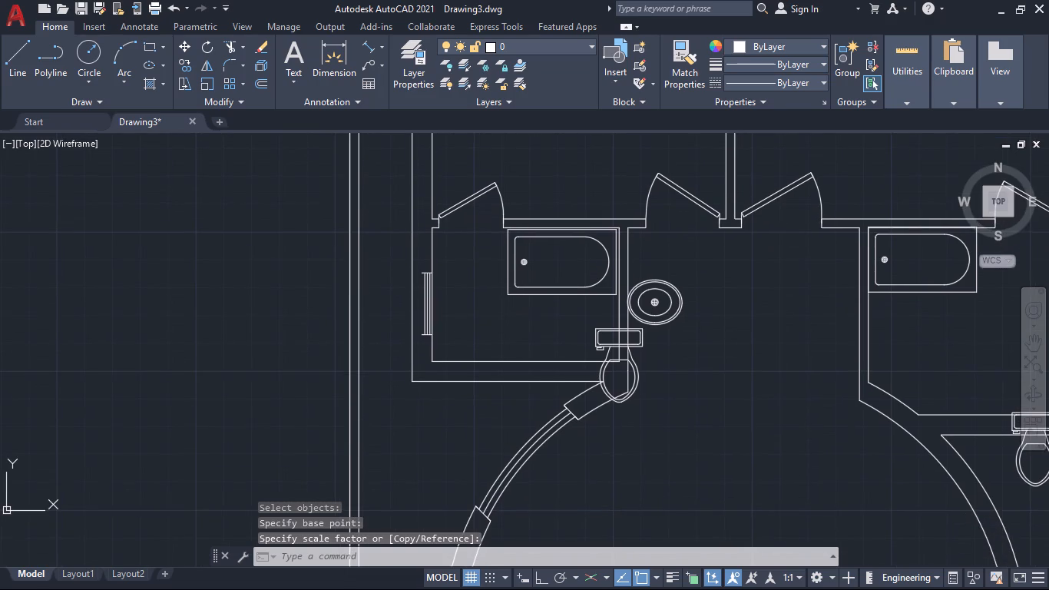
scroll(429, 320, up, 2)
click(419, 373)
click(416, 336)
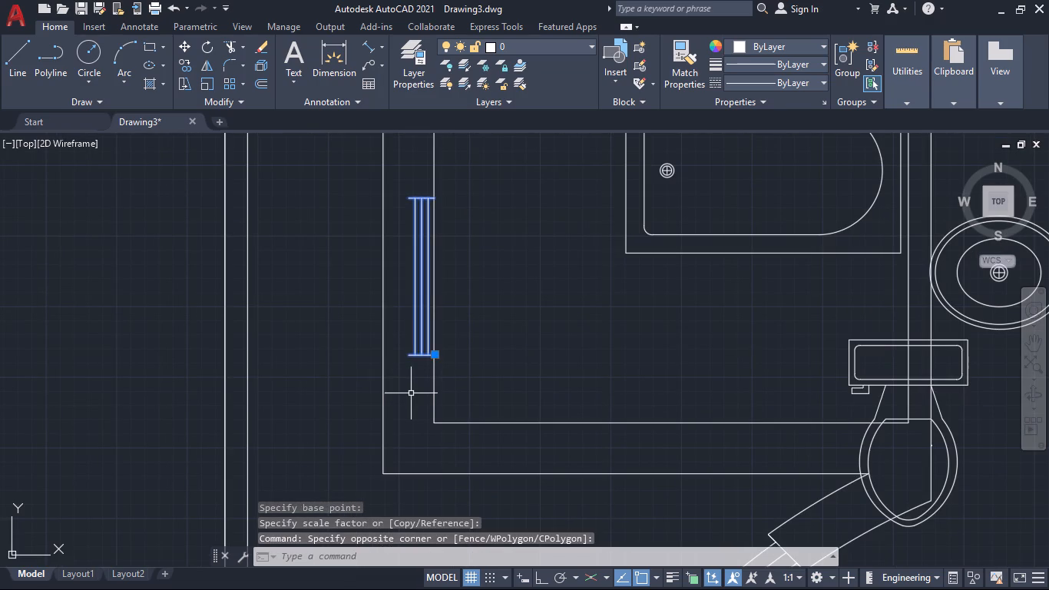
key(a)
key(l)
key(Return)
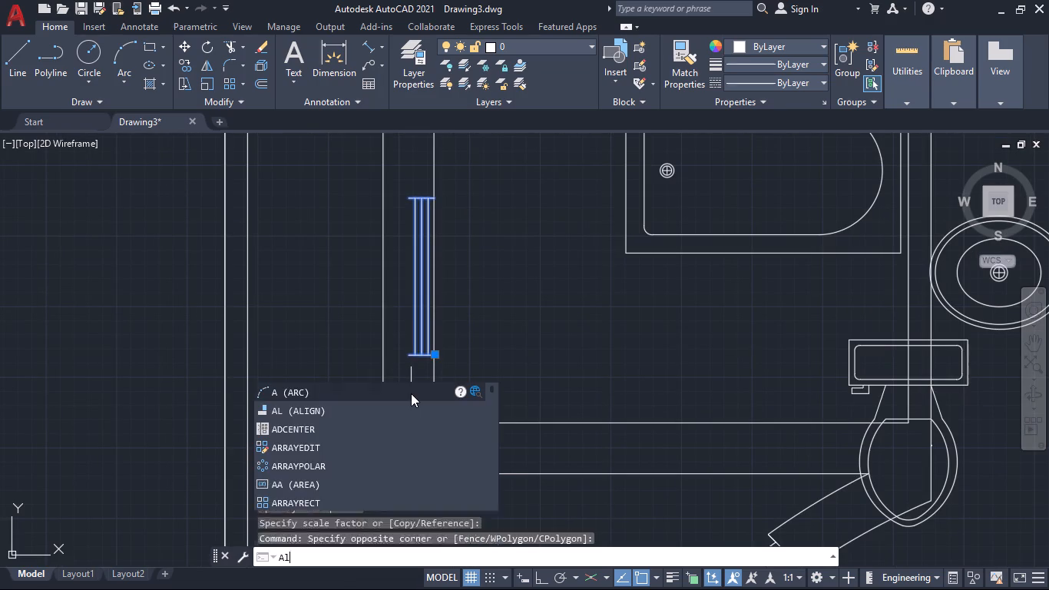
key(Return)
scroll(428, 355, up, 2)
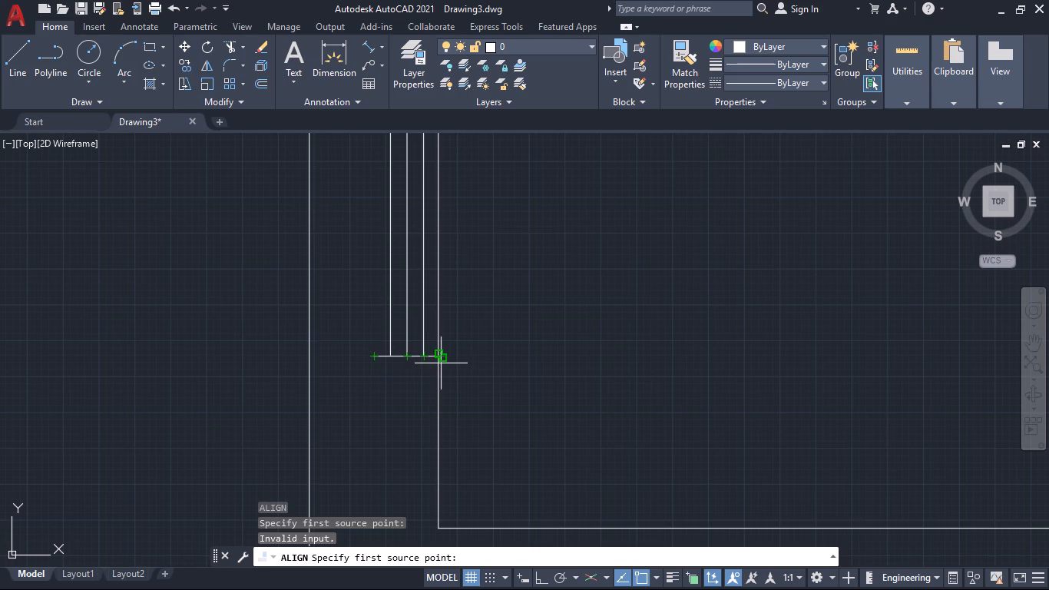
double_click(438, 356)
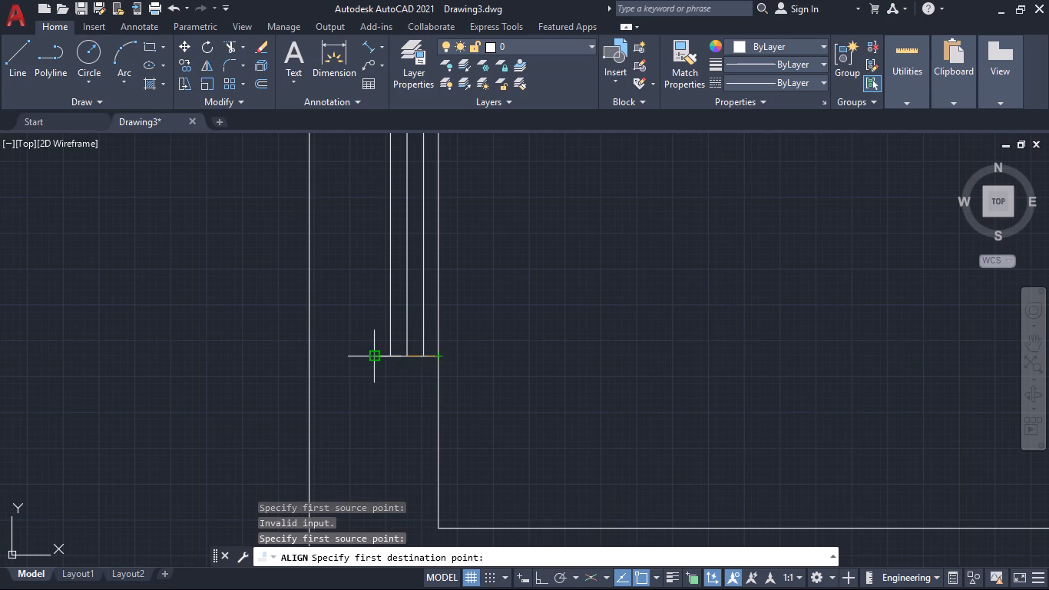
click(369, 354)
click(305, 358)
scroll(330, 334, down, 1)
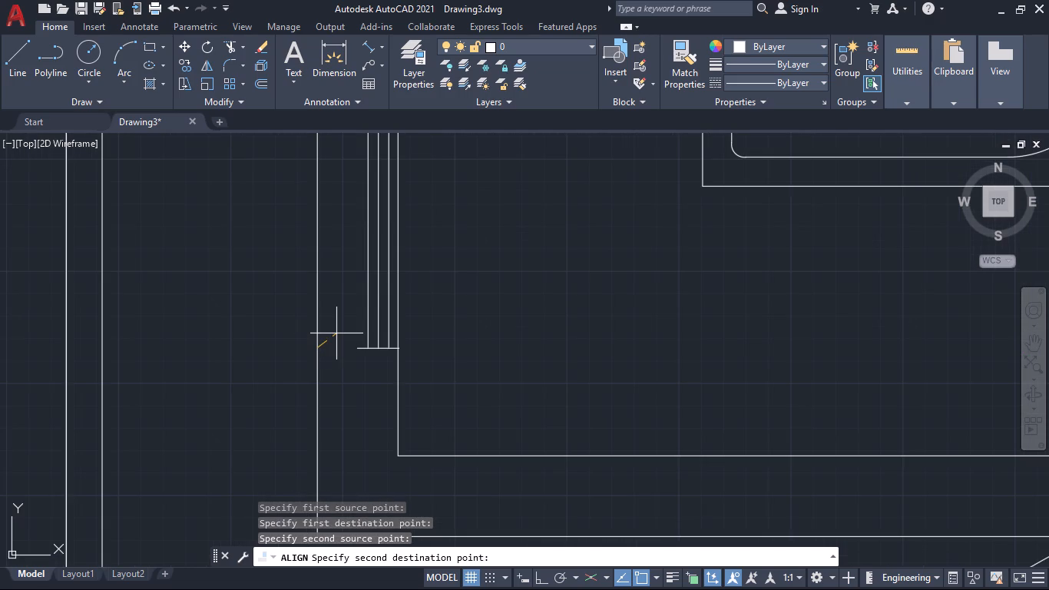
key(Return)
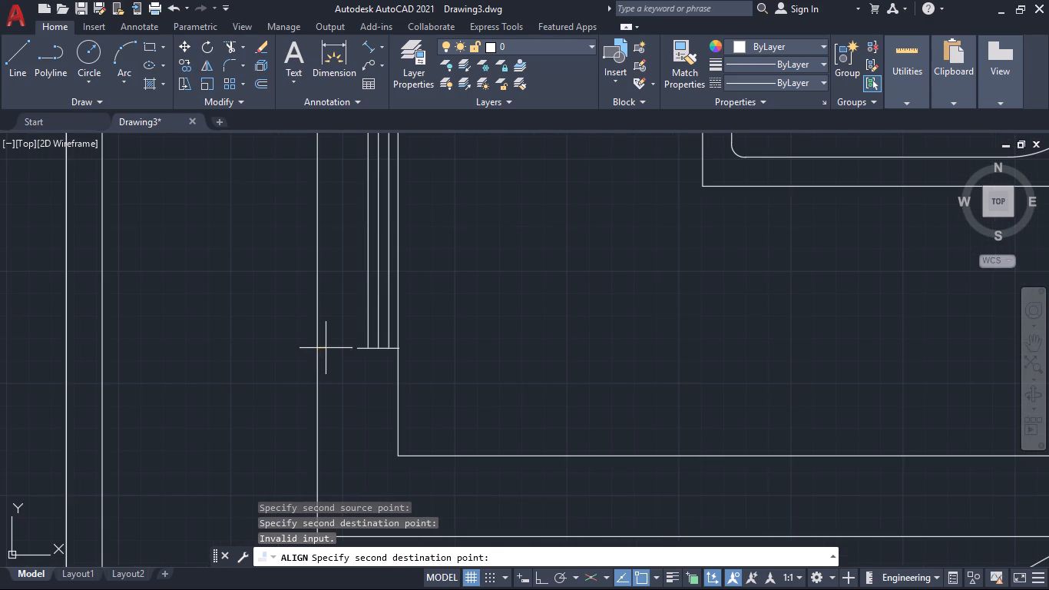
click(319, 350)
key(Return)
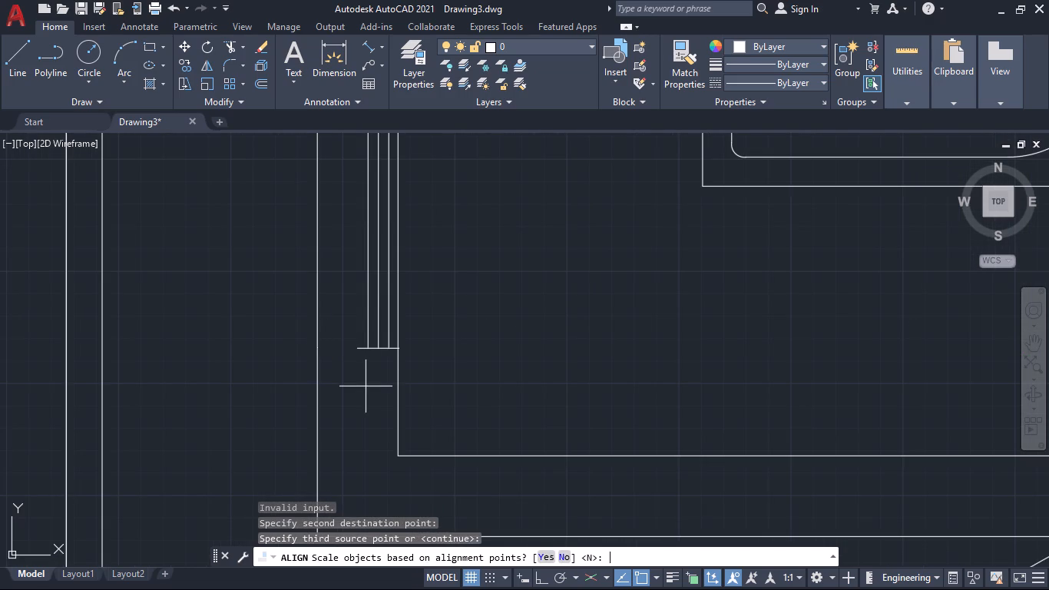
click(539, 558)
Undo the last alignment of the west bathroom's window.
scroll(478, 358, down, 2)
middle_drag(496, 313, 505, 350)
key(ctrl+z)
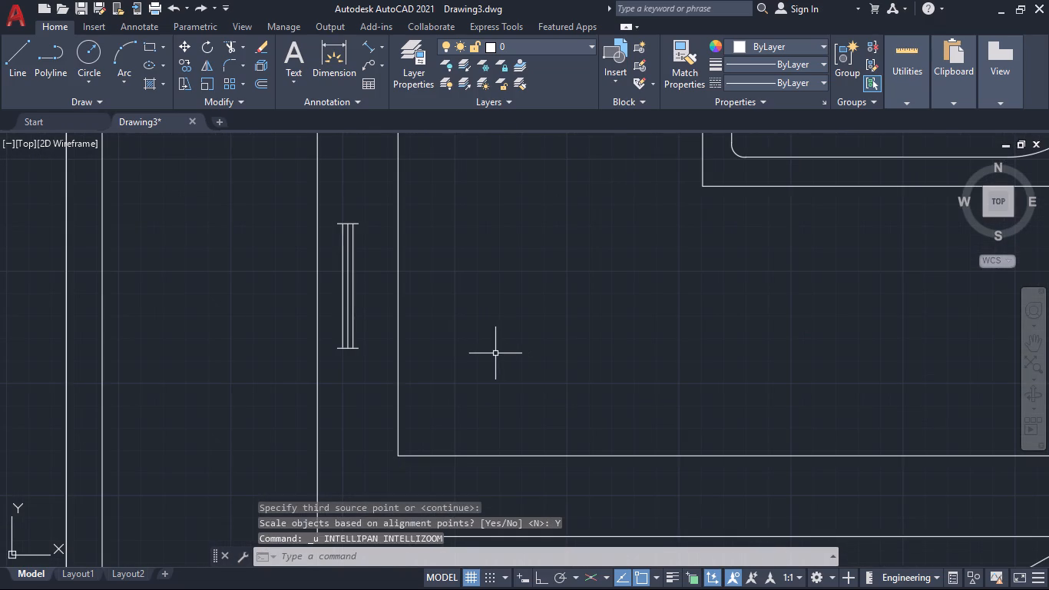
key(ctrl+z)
Align the west bathroom window's south end from the west wall's inner face to its outer face, scaling it to the alignment points.
scroll(465, 336, down, 1)
scroll(432, 356, up, 3)
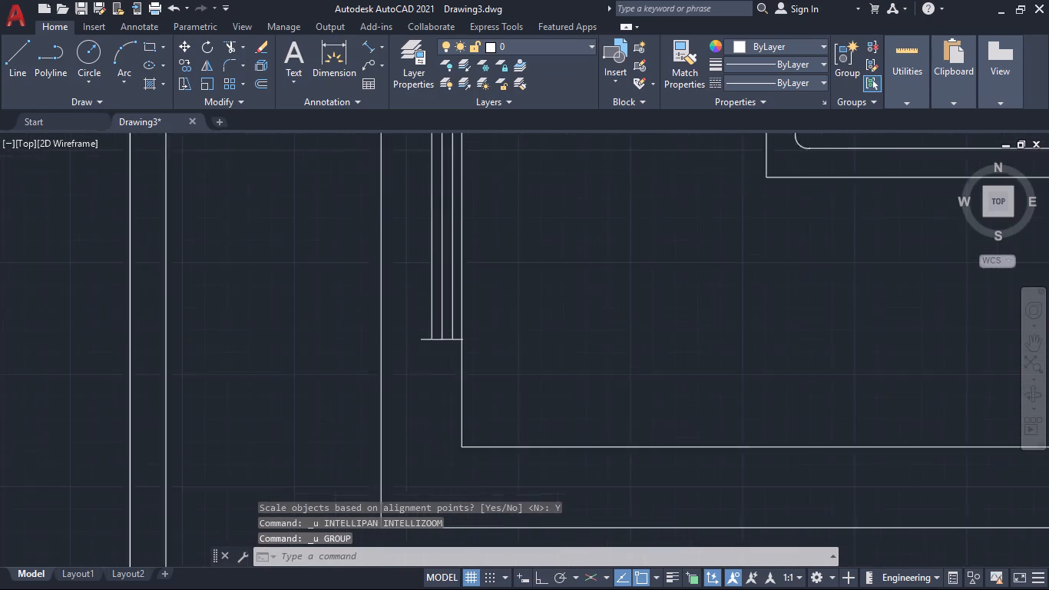
scroll(433, 356, up, 1)
text(ak)
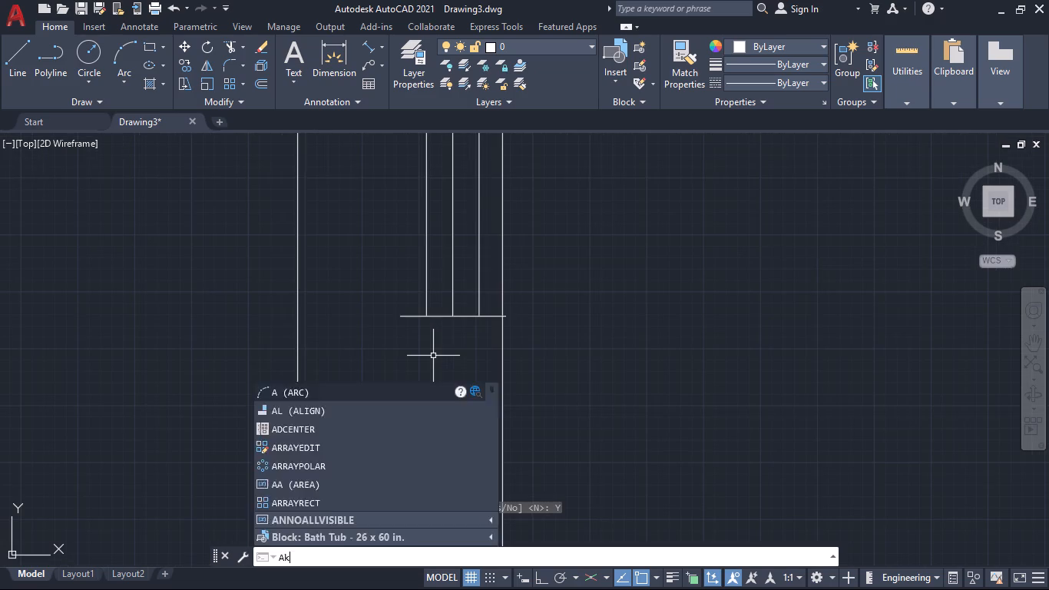
key(Return)
text(al)
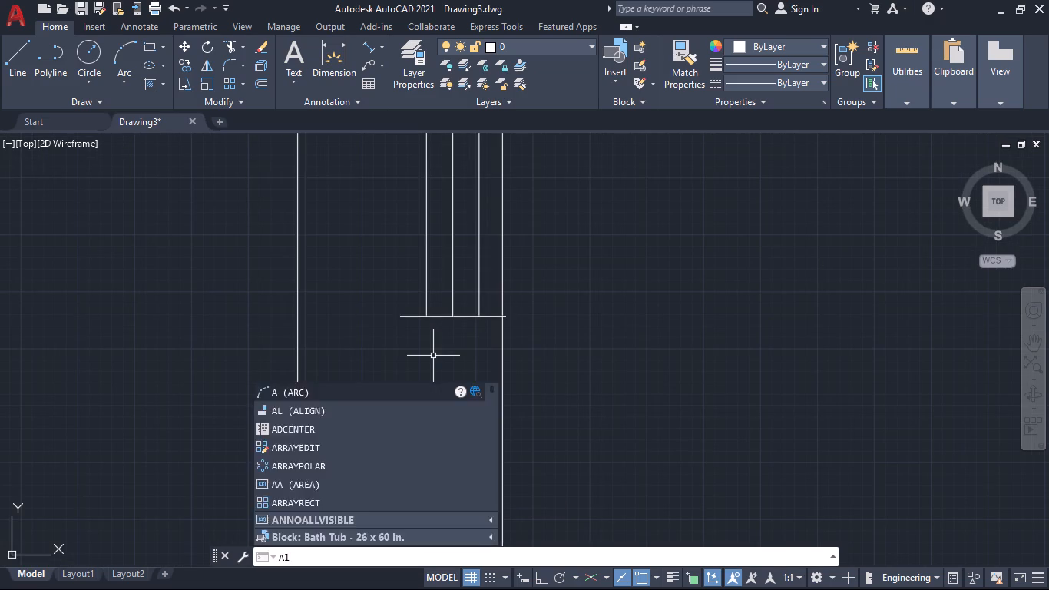
key(Return)
click(452, 310)
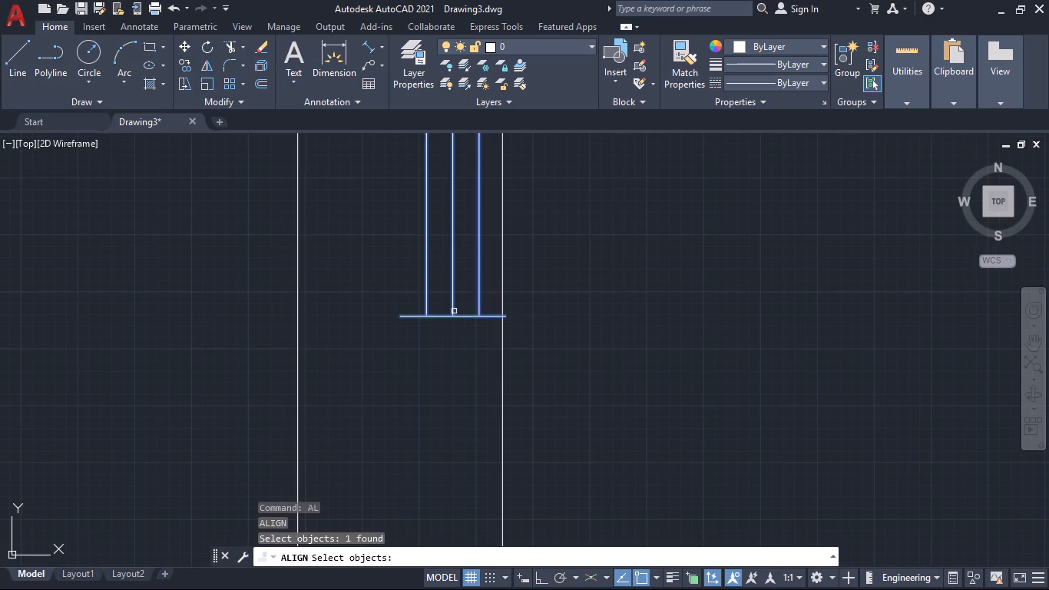
key(Return)
scroll(453, 317, up, 3)
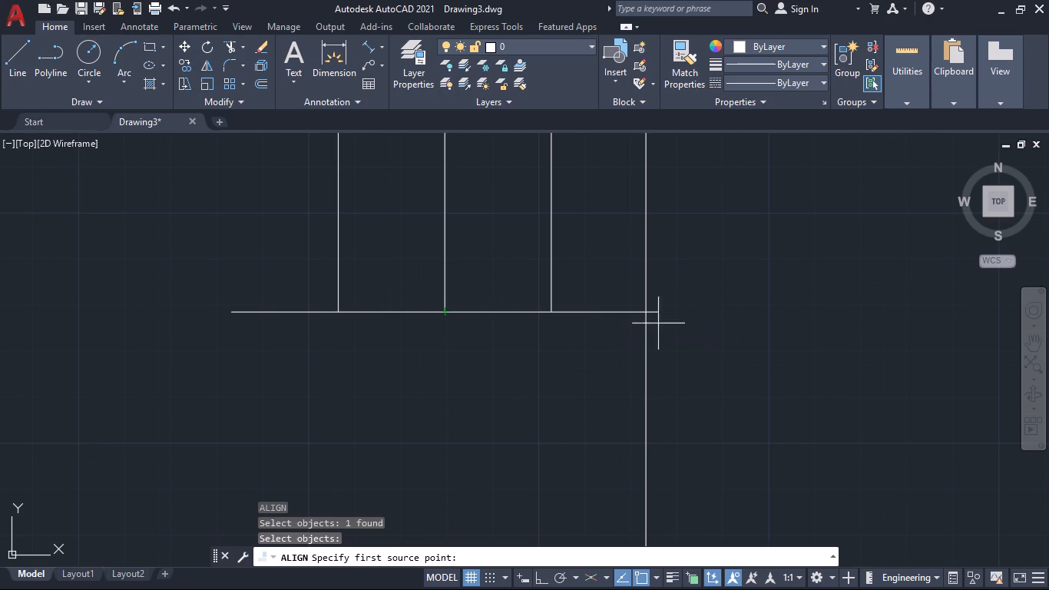
click(659, 310)
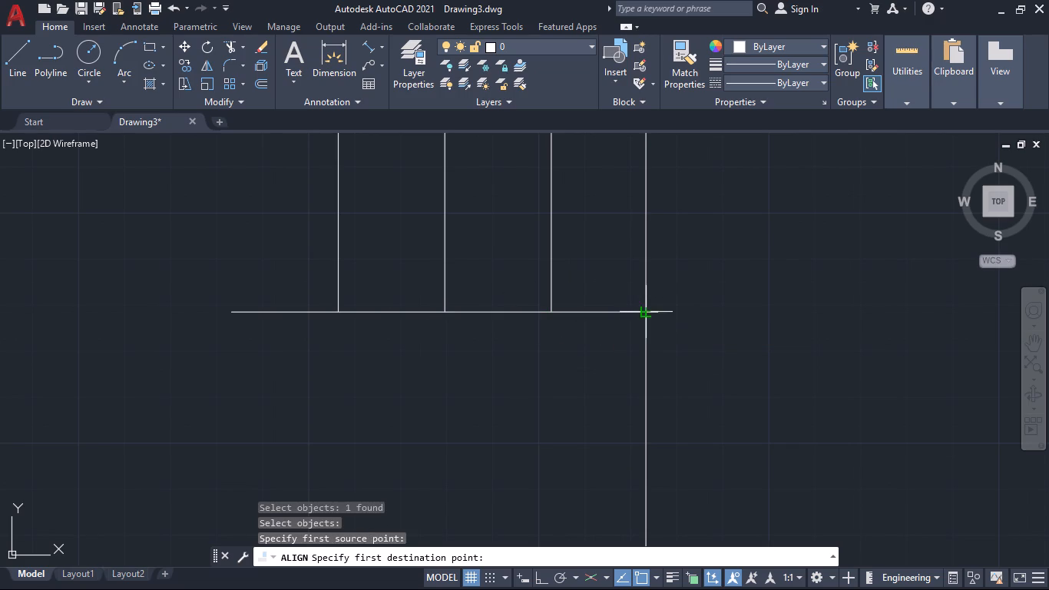
click(647, 316)
scroll(260, 336, down, 1)
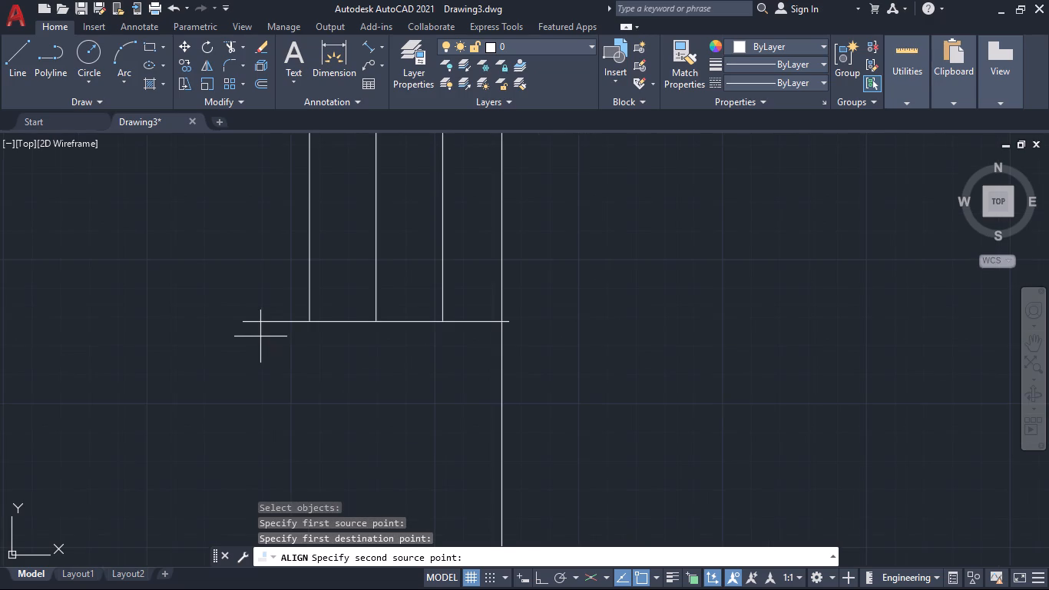
click(244, 323)
scroll(223, 332, down, 2)
click(131, 328)
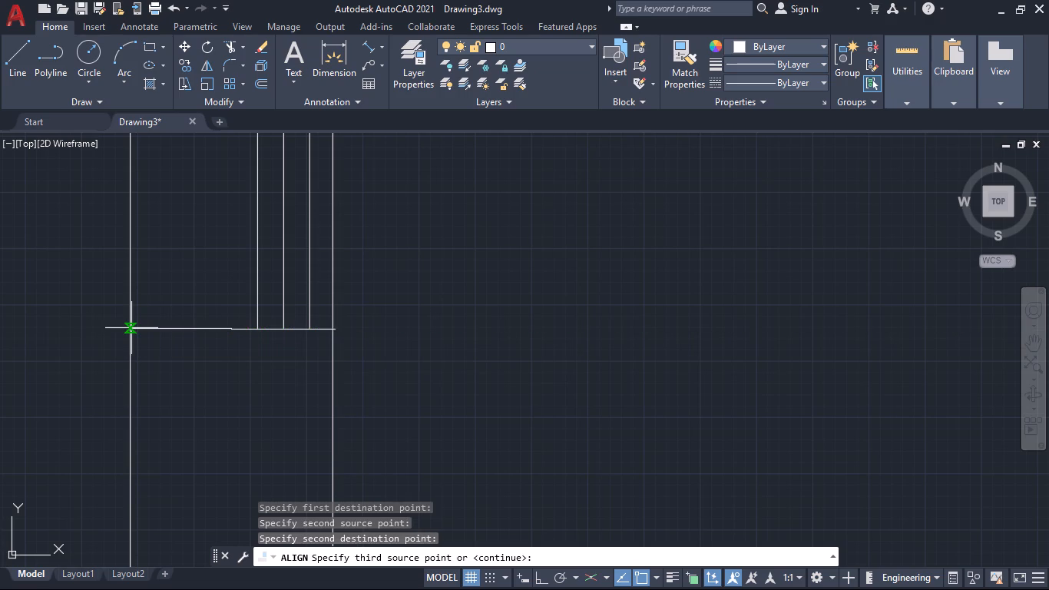
key(Return)
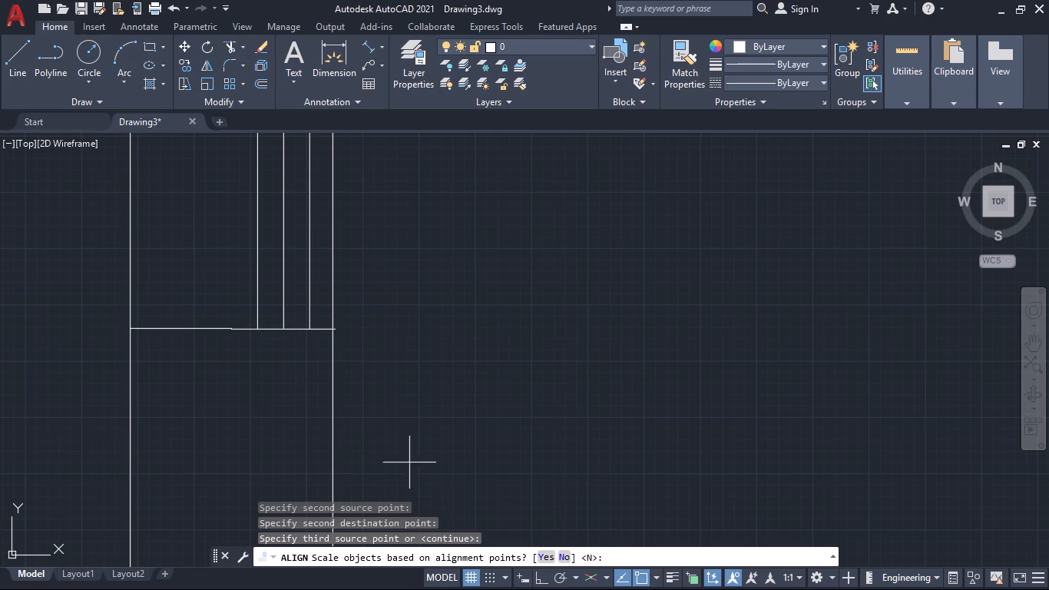
click(539, 555)
Move the west bathroom's window by its south end's midpoint out of the wall into the open area west of the house.
scroll(495, 393, down, 3)
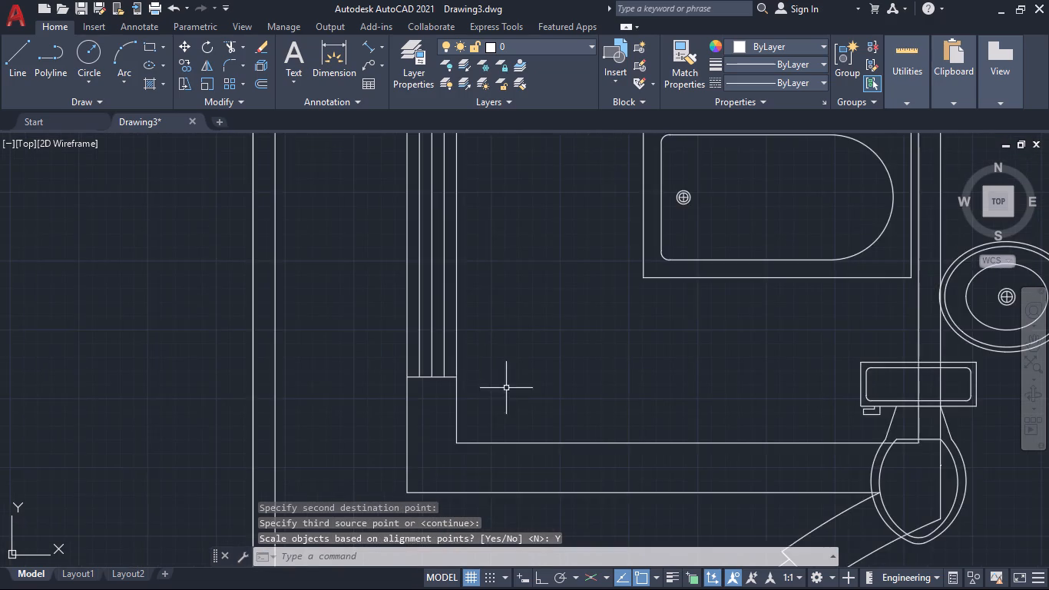
scroll(507, 386, down, 1)
middle_drag(530, 368, 436, 384)
scroll(530, 366, down, 1)
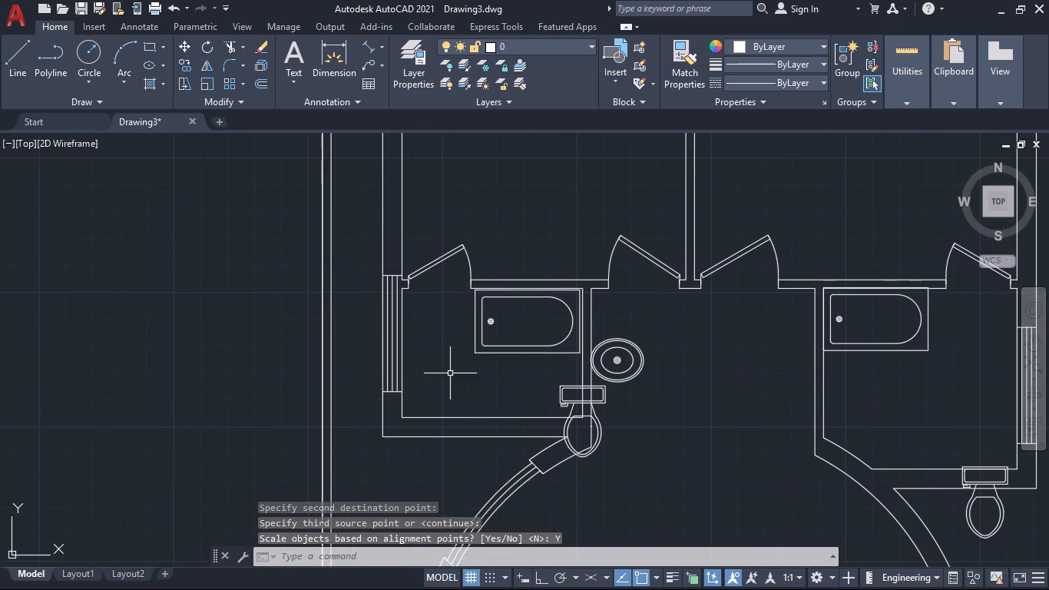
scroll(445, 365, down, 1)
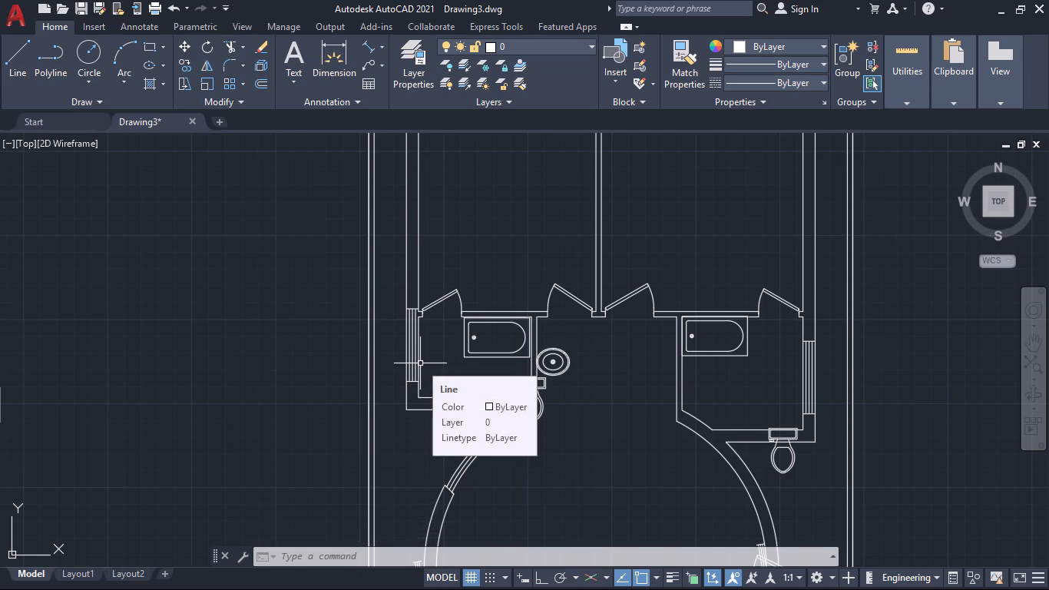
scroll(423, 369, up, 1)
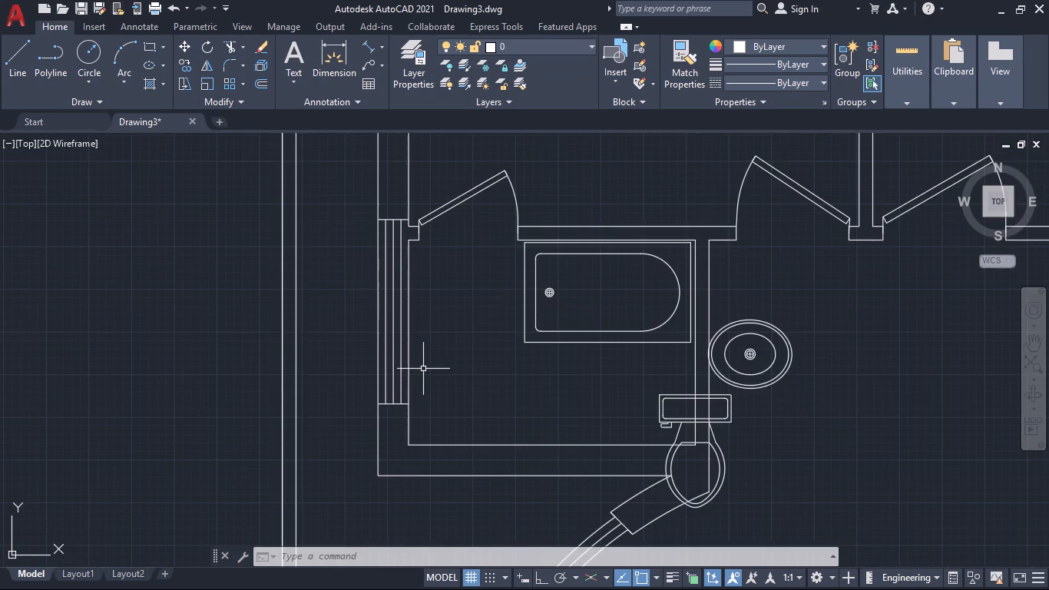
scroll(423, 369, up, 1)
click(402, 411)
click(397, 385)
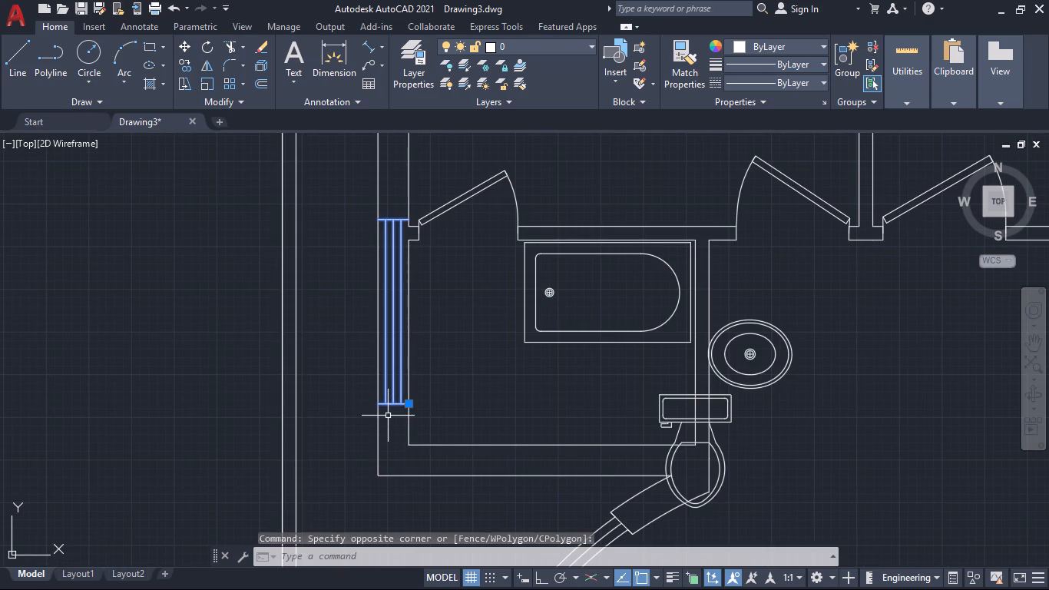
key(m)
key(Return)
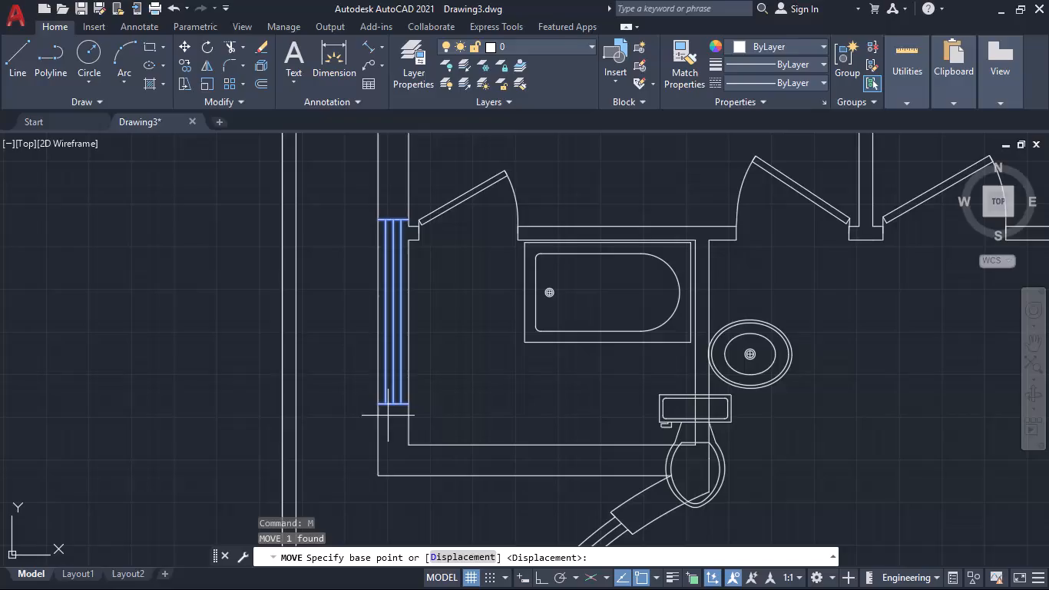
click(395, 401)
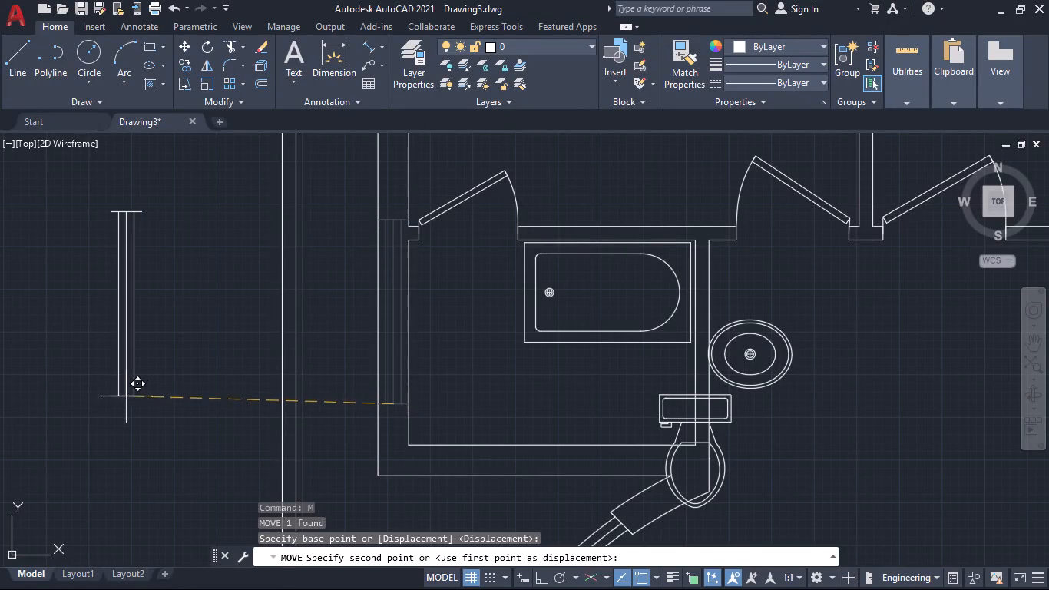
click(114, 395)
Scale the window outside the west wall by a factor of 0.5 about the midpoint of its south end.
click(150, 418)
click(89, 174)
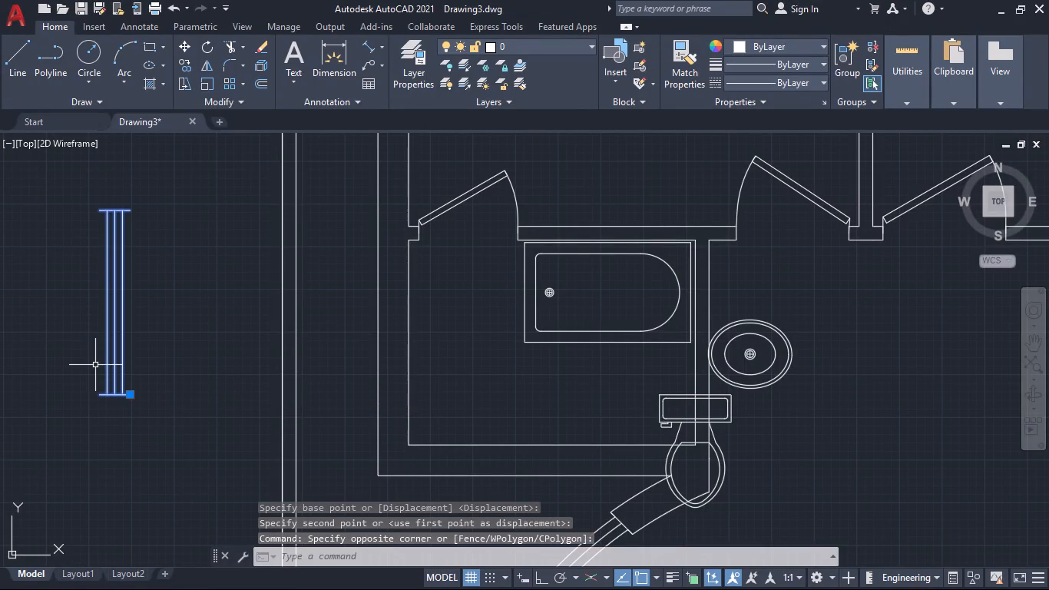
text(sc)
key(Return)
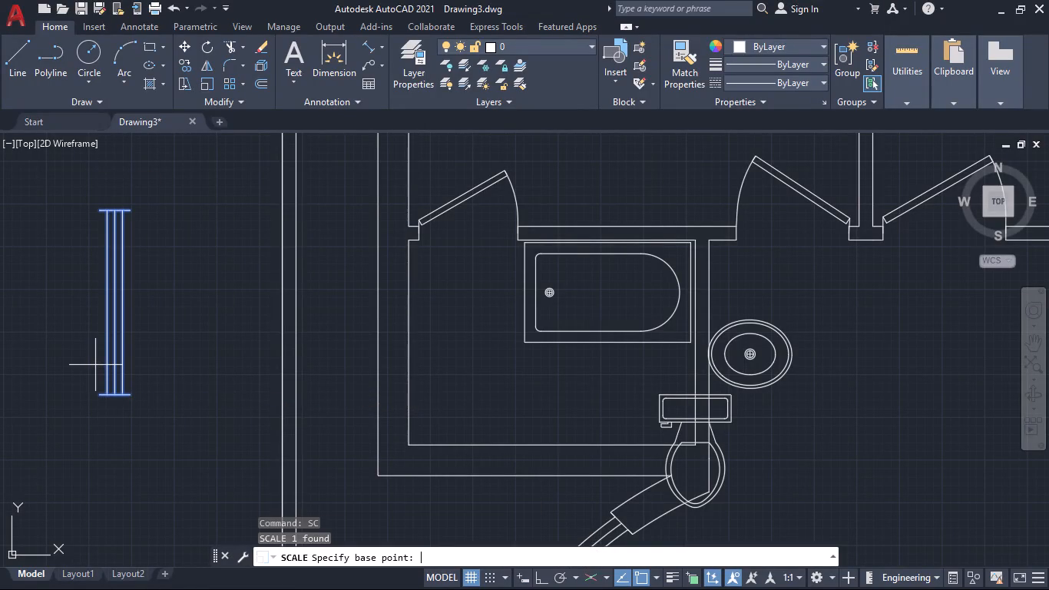
click(115, 399)
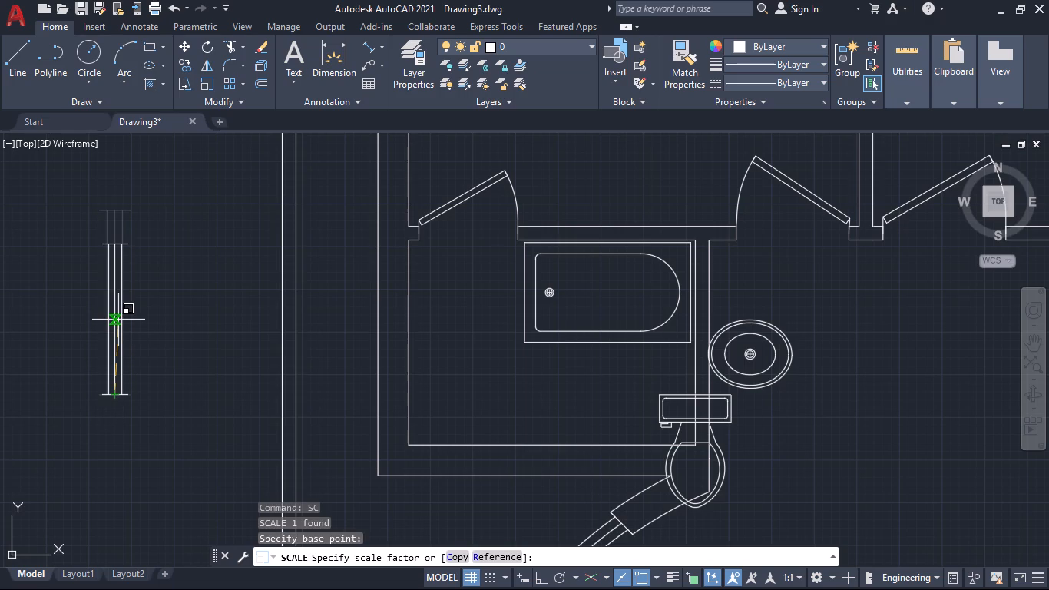
text(0.5)
key(Return)
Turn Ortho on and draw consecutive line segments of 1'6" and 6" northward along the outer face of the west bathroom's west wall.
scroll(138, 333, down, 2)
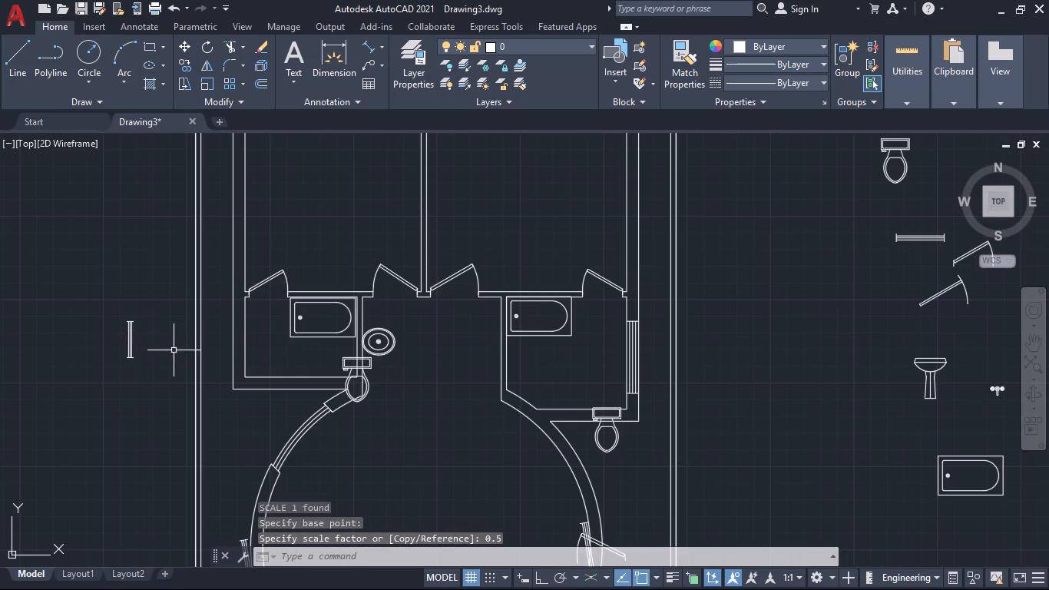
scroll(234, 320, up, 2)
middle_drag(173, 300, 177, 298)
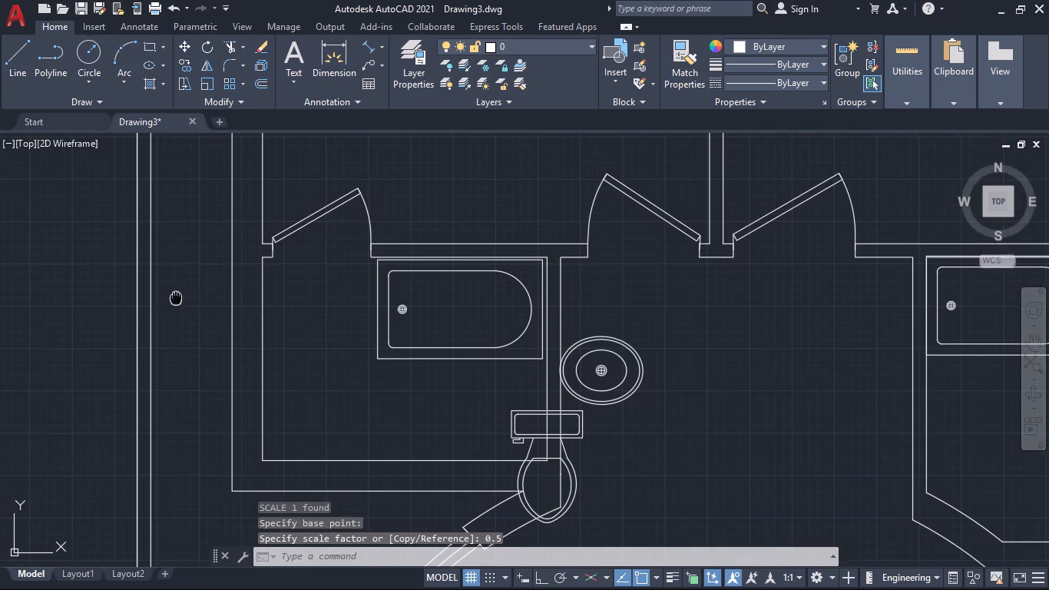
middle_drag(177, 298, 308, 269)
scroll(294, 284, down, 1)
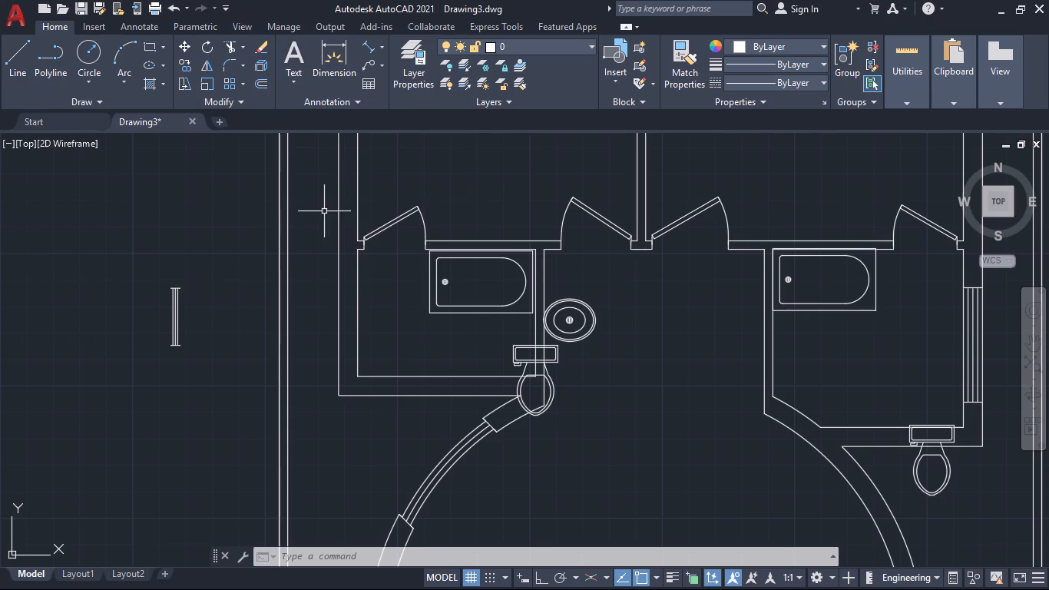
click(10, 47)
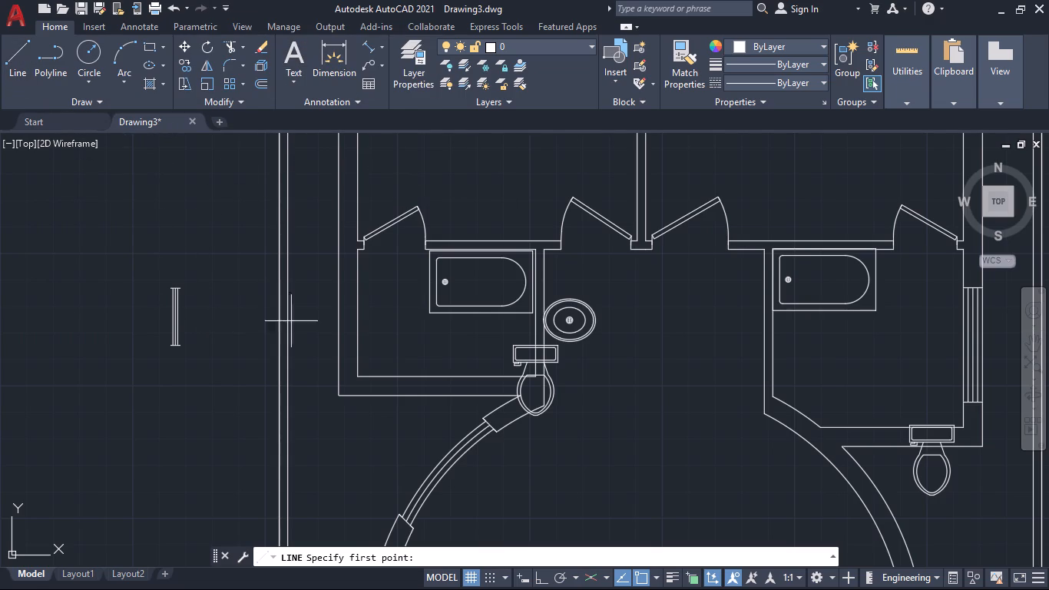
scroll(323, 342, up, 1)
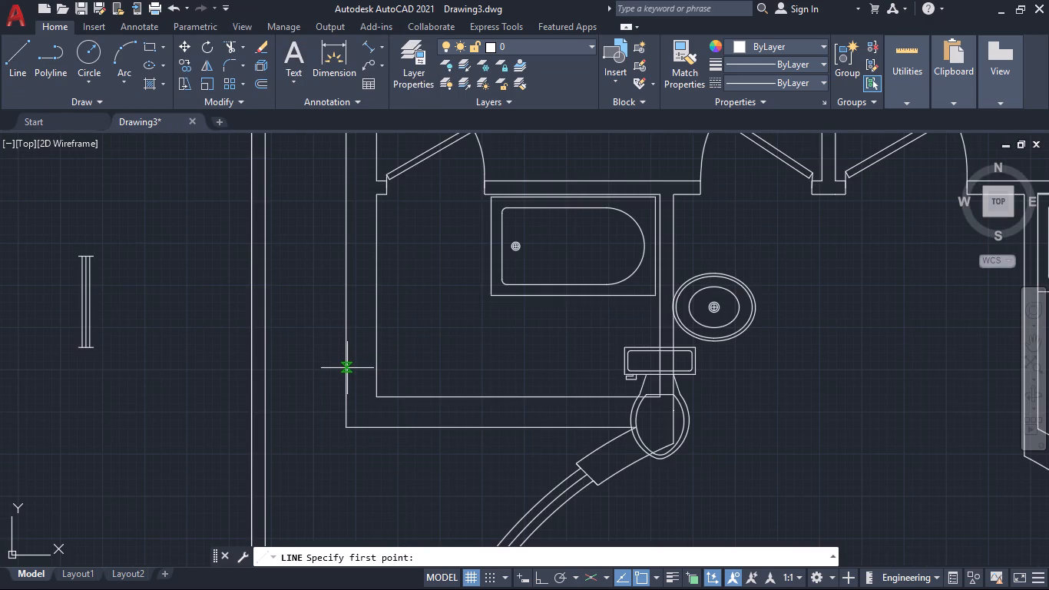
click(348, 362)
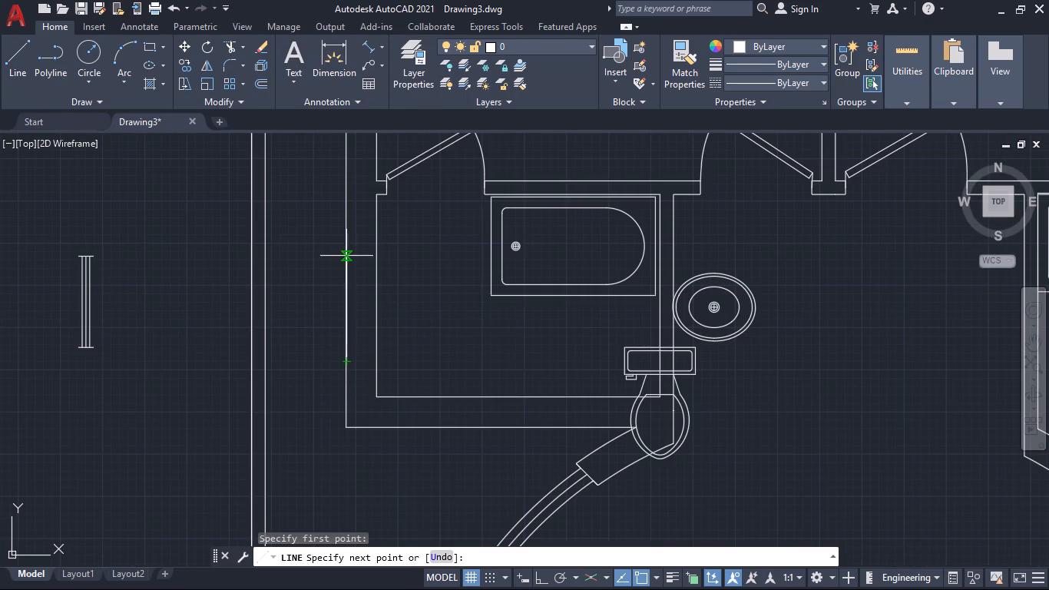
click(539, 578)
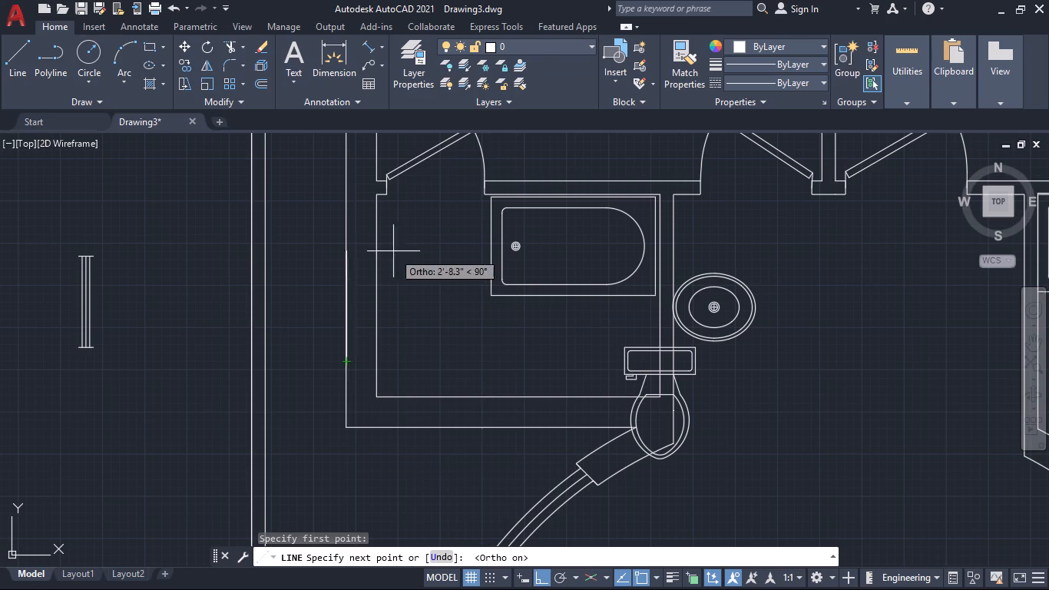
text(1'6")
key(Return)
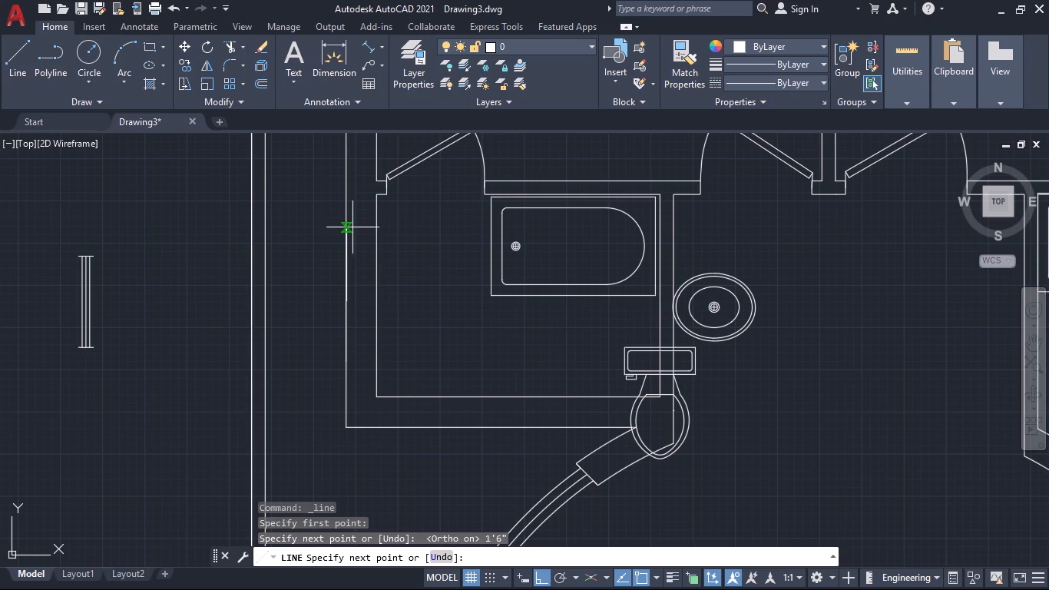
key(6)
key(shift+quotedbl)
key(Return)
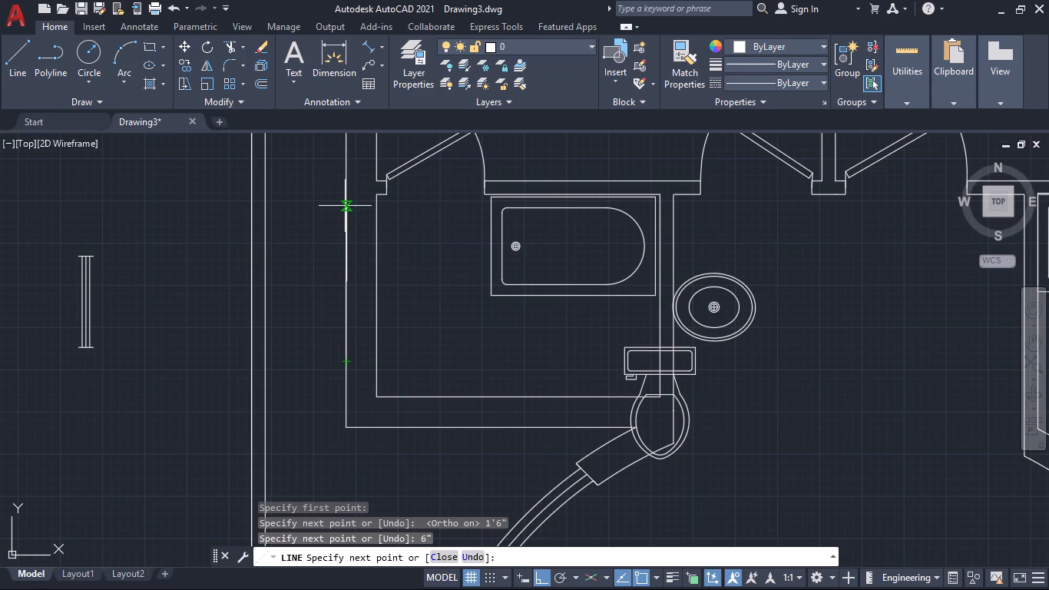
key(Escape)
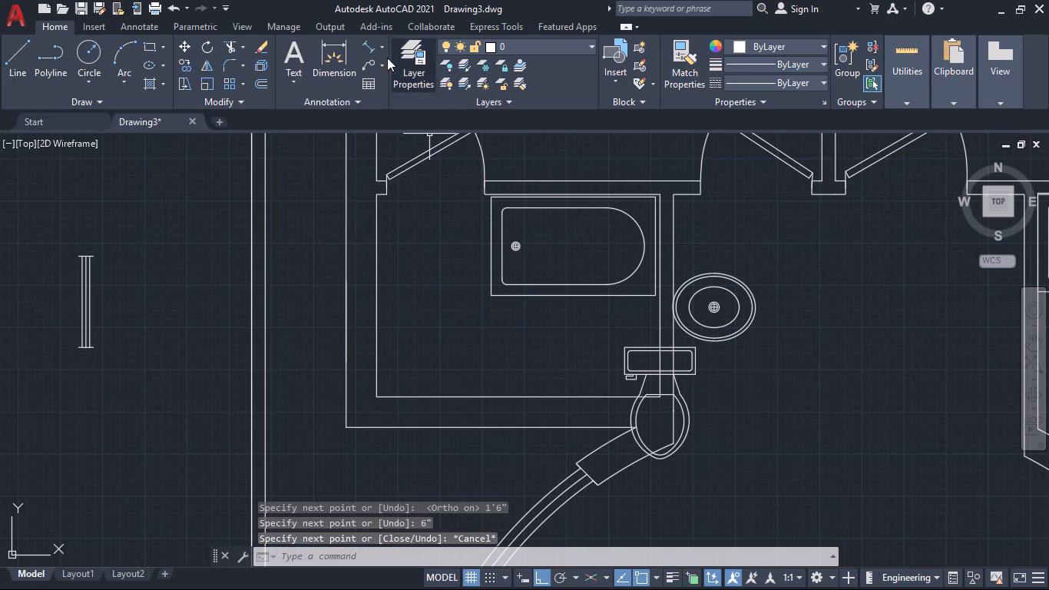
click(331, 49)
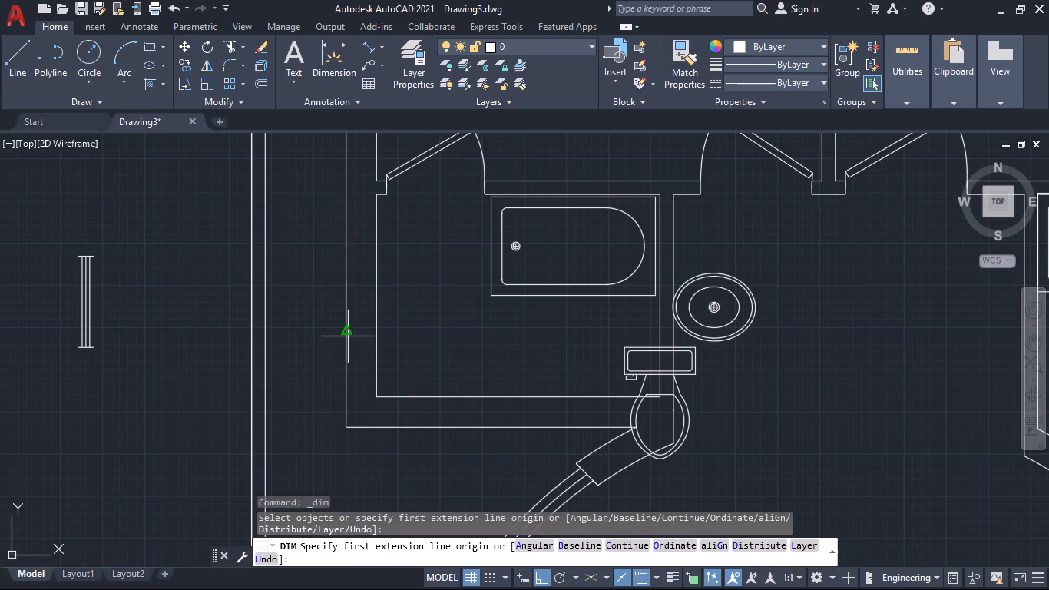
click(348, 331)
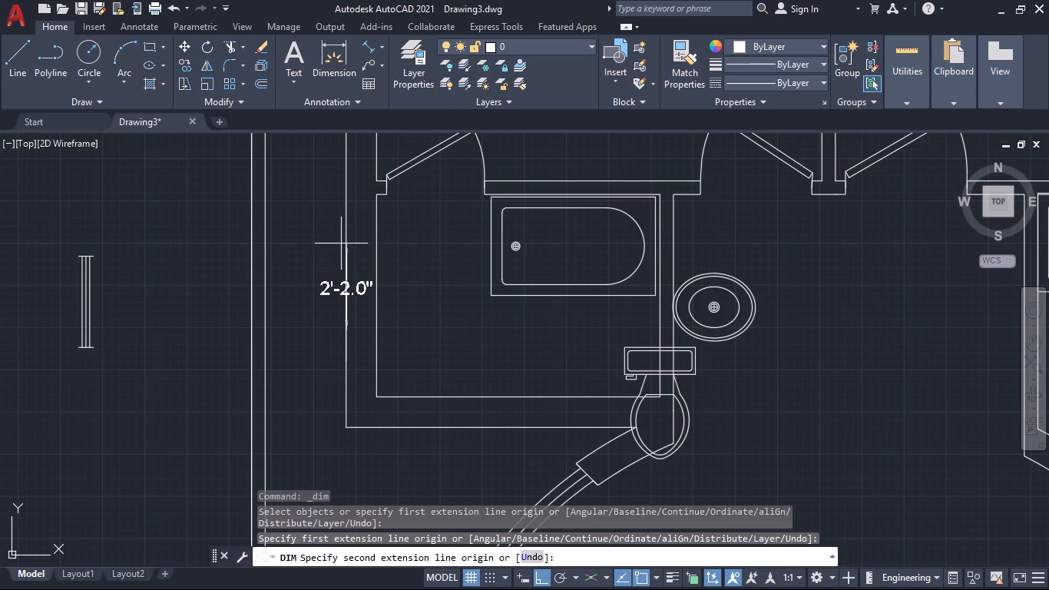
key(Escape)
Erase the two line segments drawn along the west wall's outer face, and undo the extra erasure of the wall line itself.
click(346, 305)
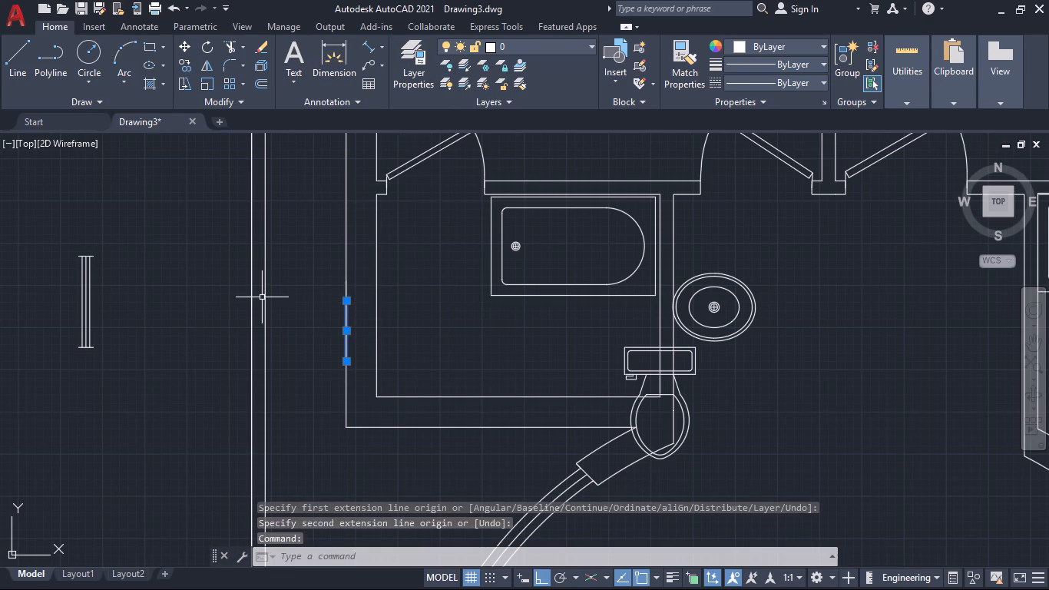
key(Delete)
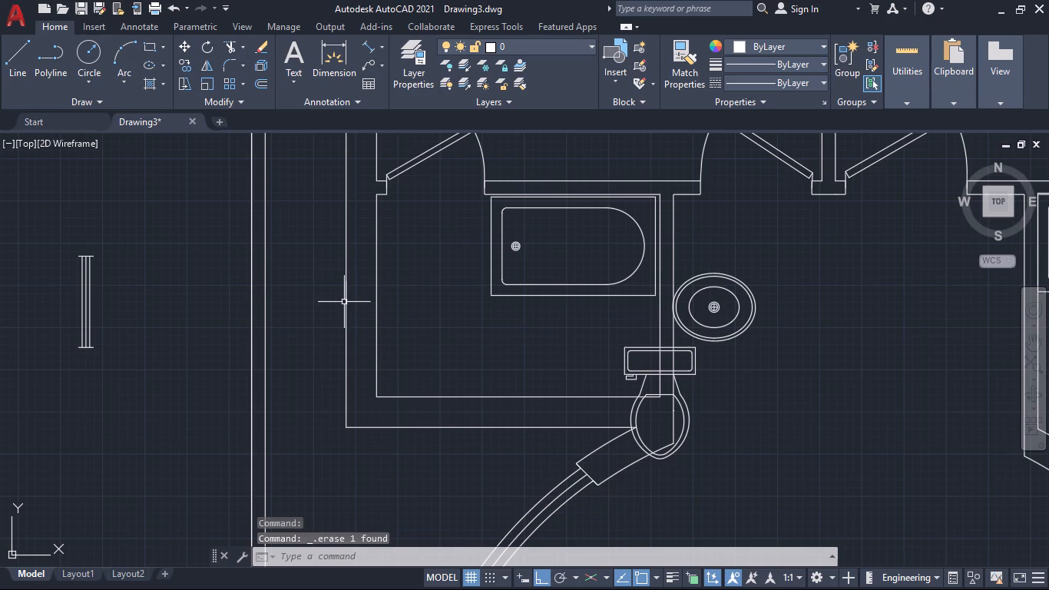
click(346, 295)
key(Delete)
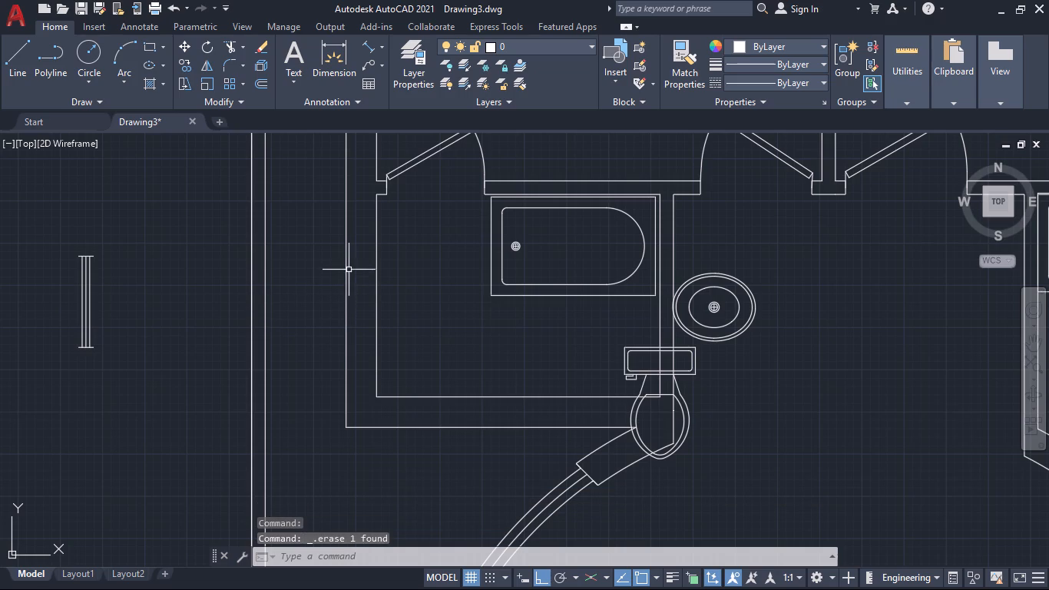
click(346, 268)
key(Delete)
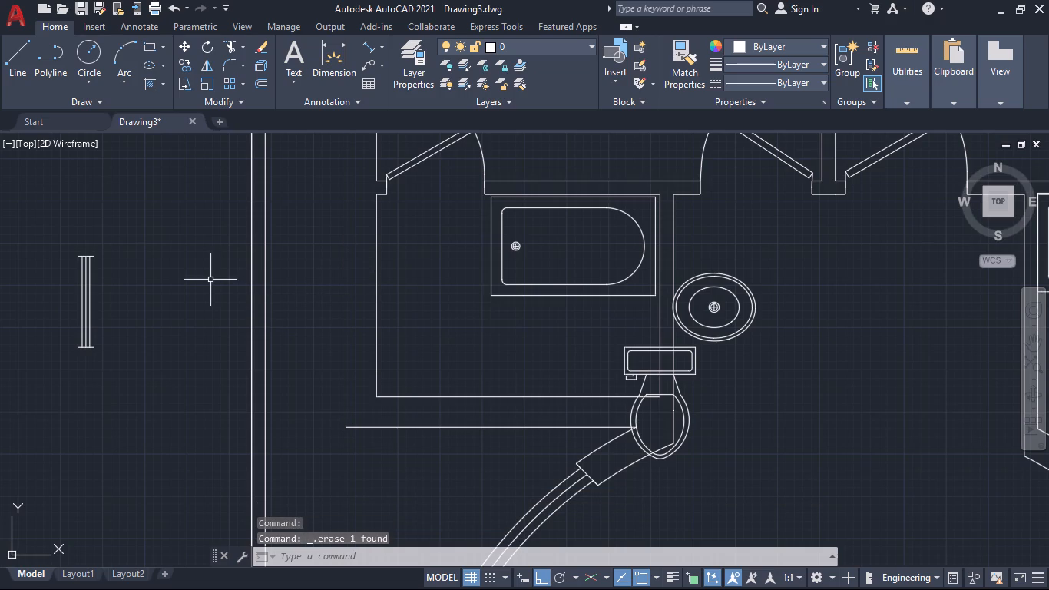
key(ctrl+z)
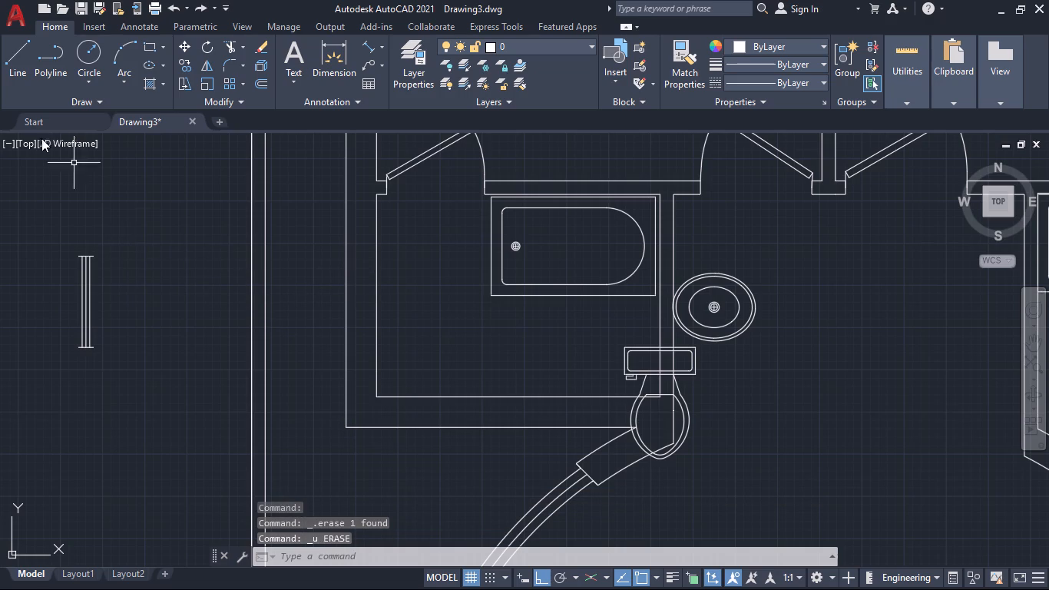
Outline a window opening in the west bathroom's west wall with lines across the wall, 2' north along the inner face, and back across.
click(24, 51)
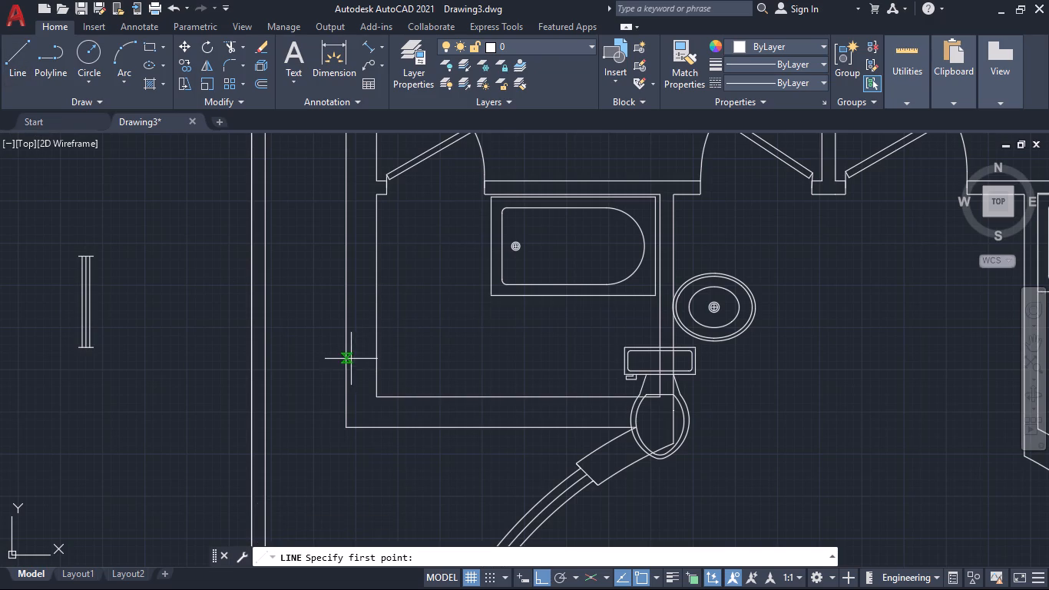
click(347, 367)
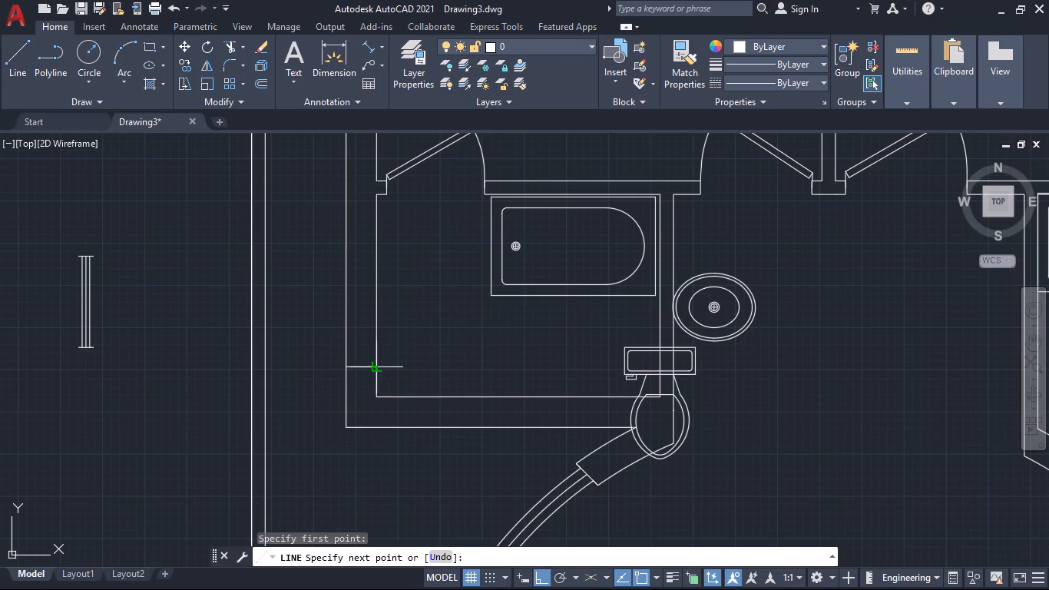
click(379, 365)
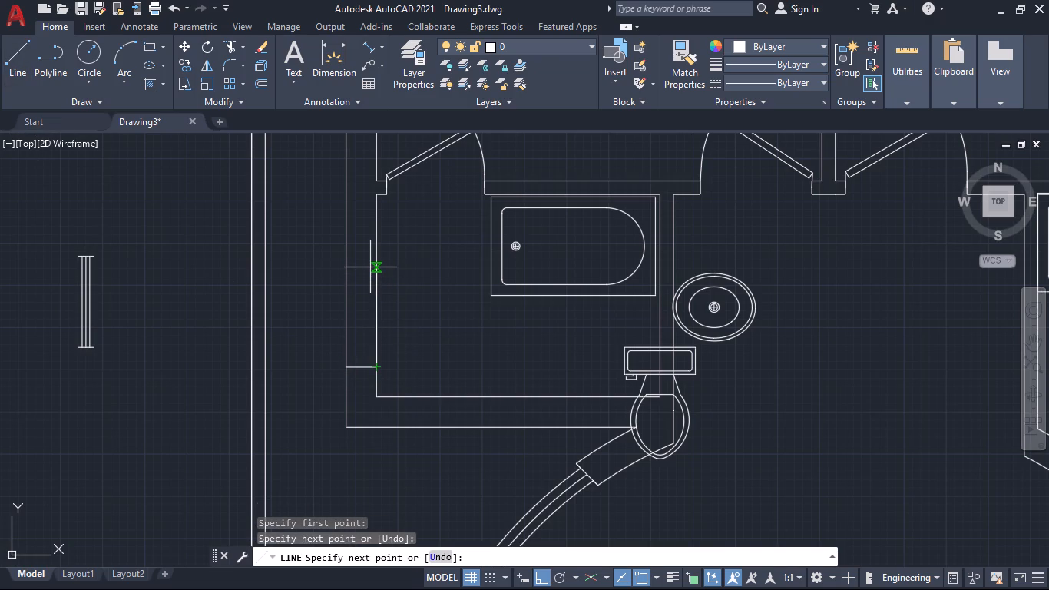
text(2')
key(Return)
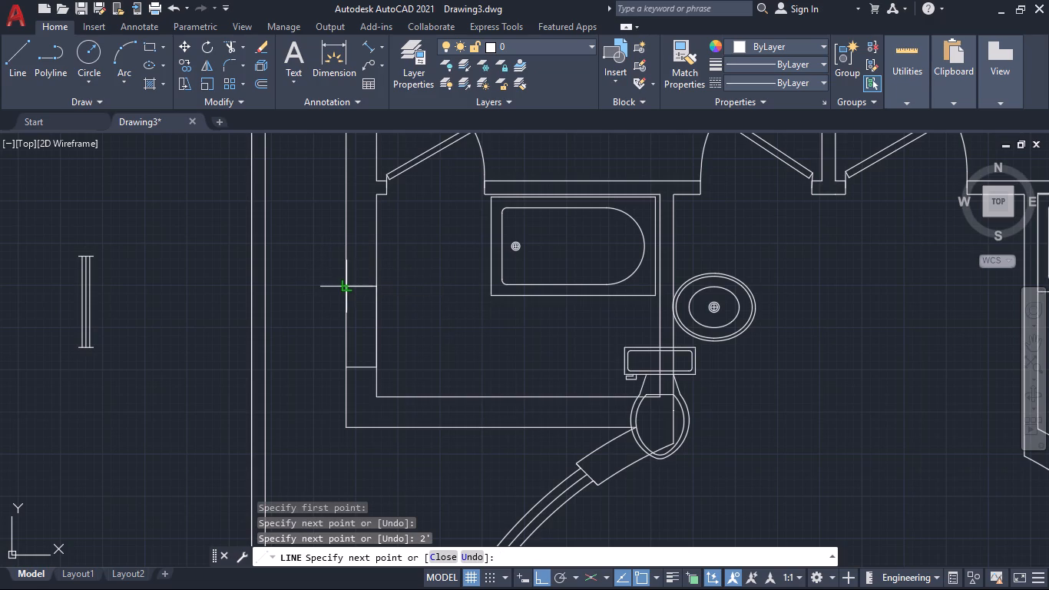
click(343, 287)
key(Escape)
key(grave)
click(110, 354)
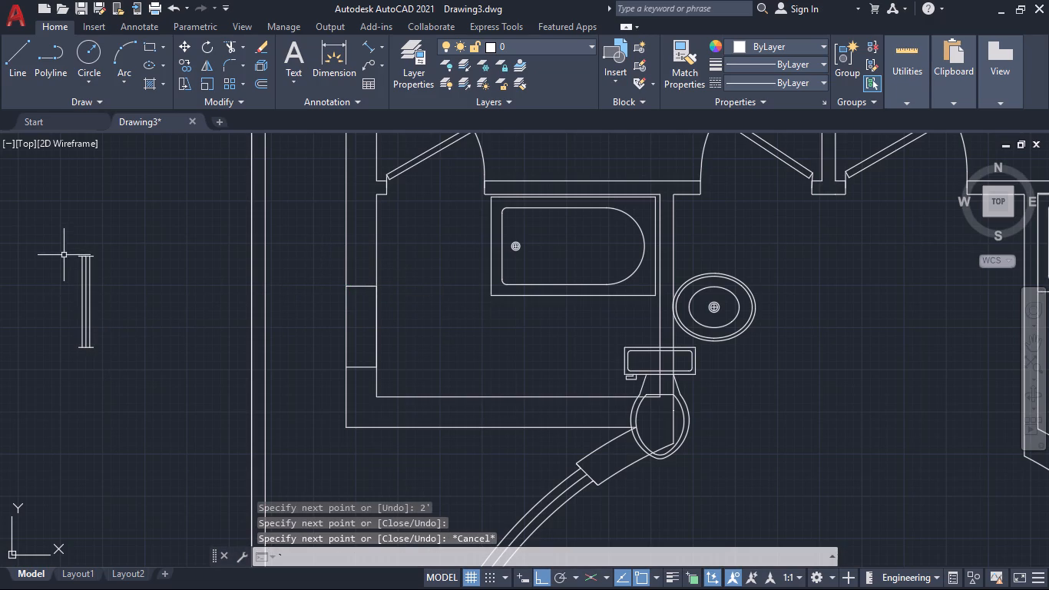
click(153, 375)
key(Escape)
Align the loose window's west corners to the outer corners of the west bathroom's wall opening, scaling it to the alignment points.
drag(144, 398, 141, 389)
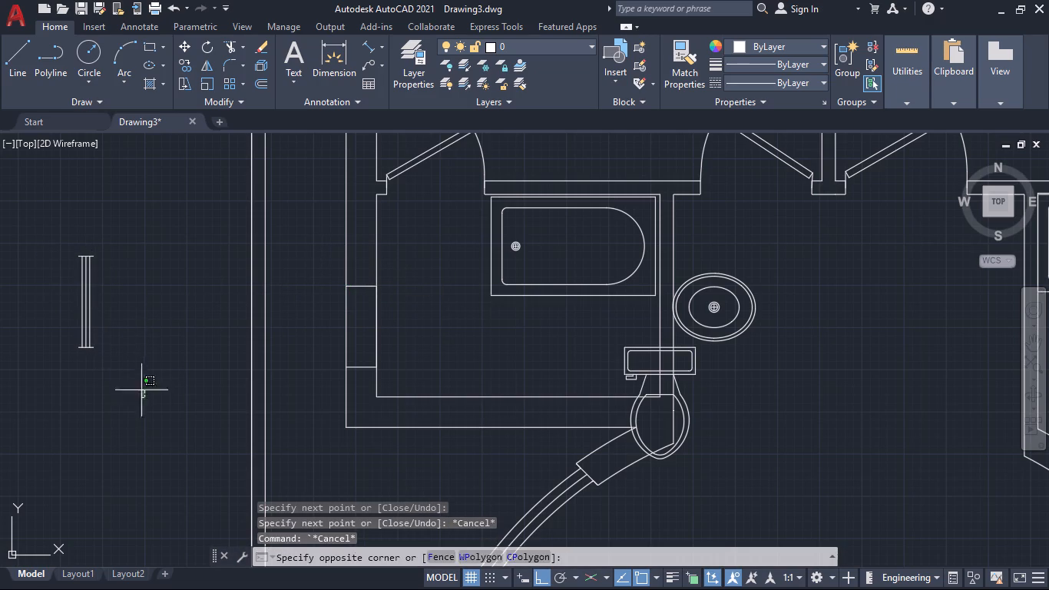
drag(141, 389, 128, 372)
click(33, 203)
text(al)
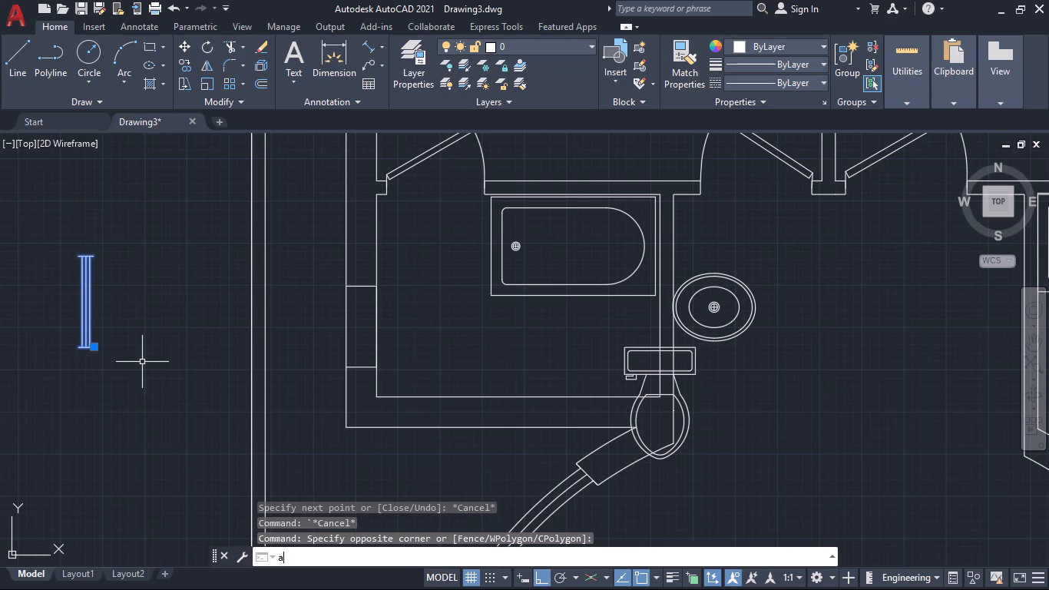
key(Return)
scroll(63, 215, up, 1)
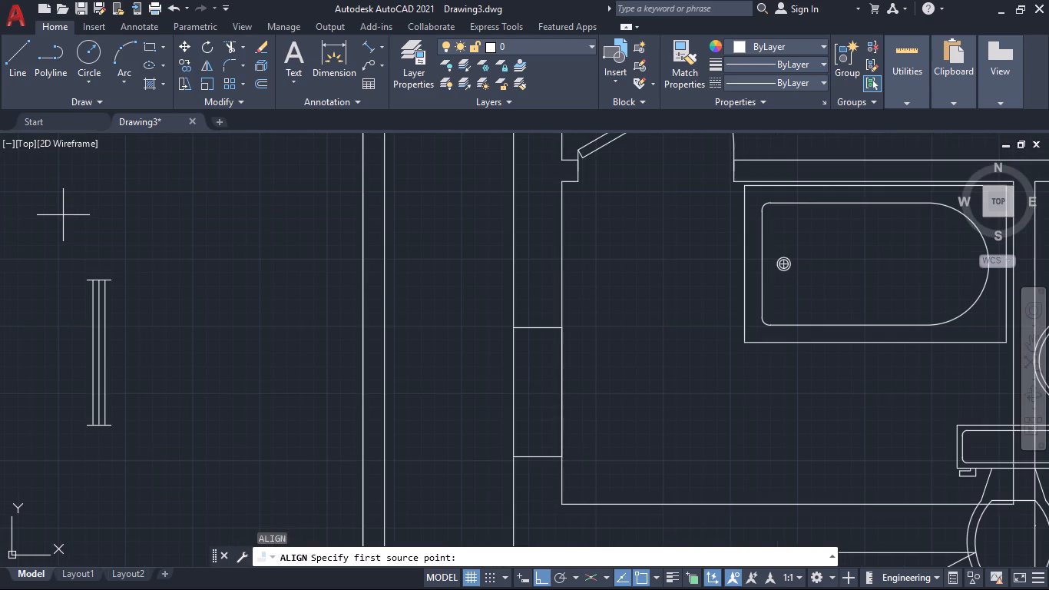
scroll(84, 283, up, 3)
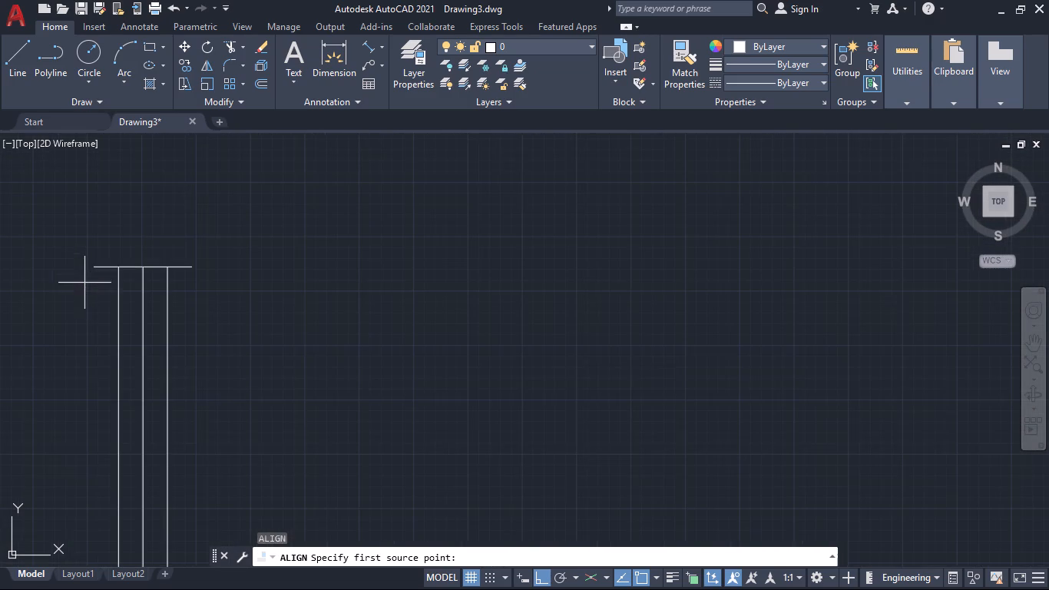
click(94, 267)
scroll(180, 264, down, 3)
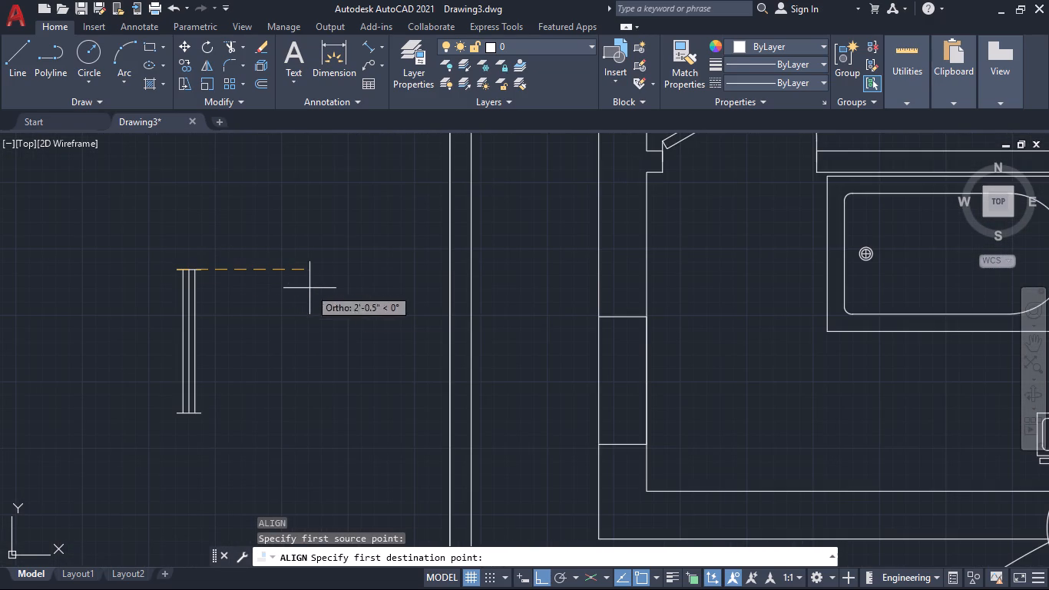
click(601, 317)
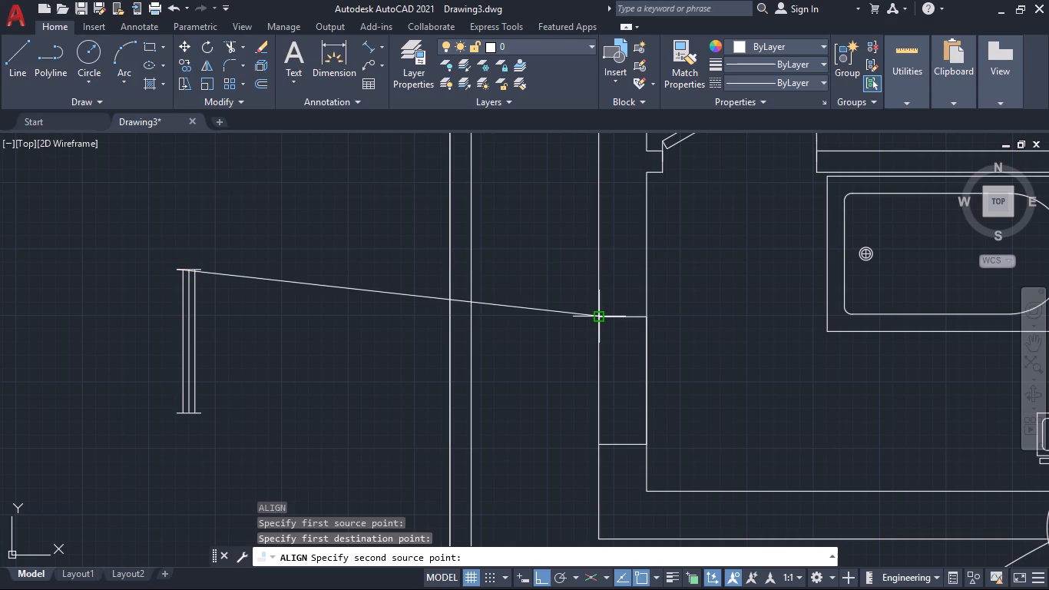
scroll(172, 429, up, 2)
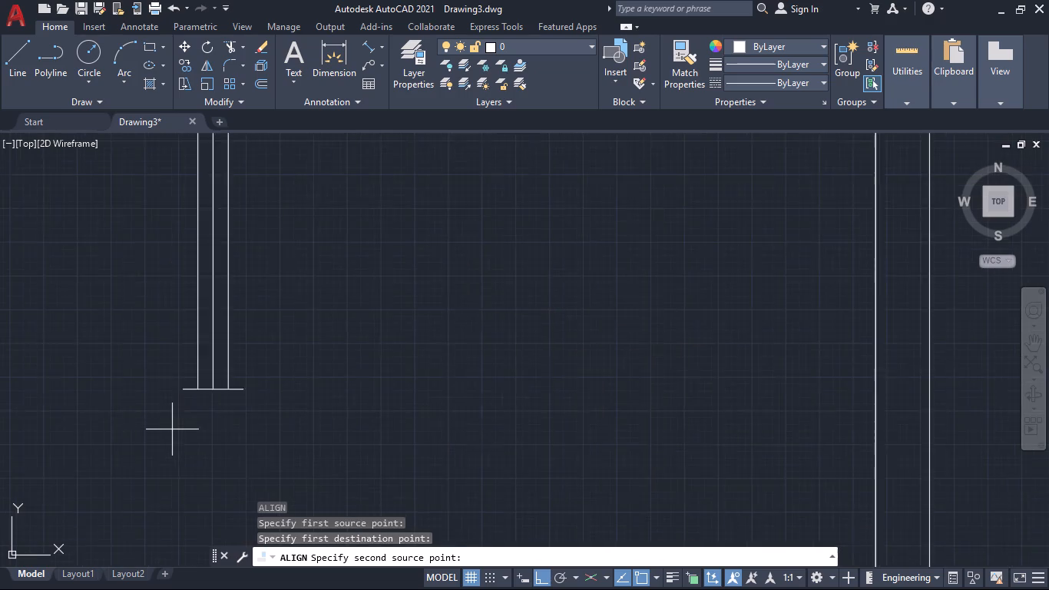
scroll(172, 429, up, 2)
click(195, 328)
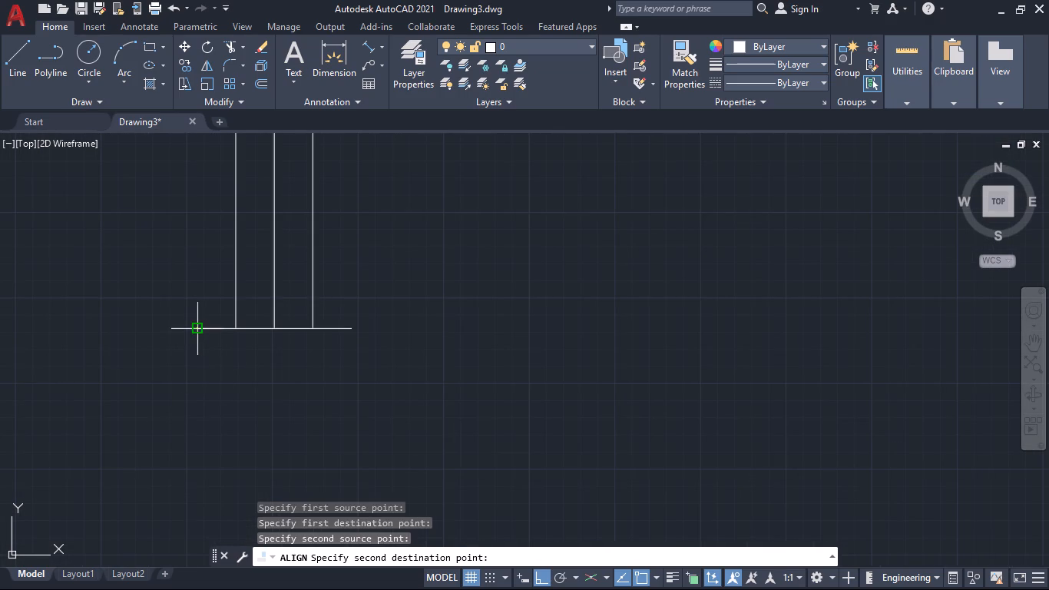
scroll(302, 348, down, 4)
click(728, 381)
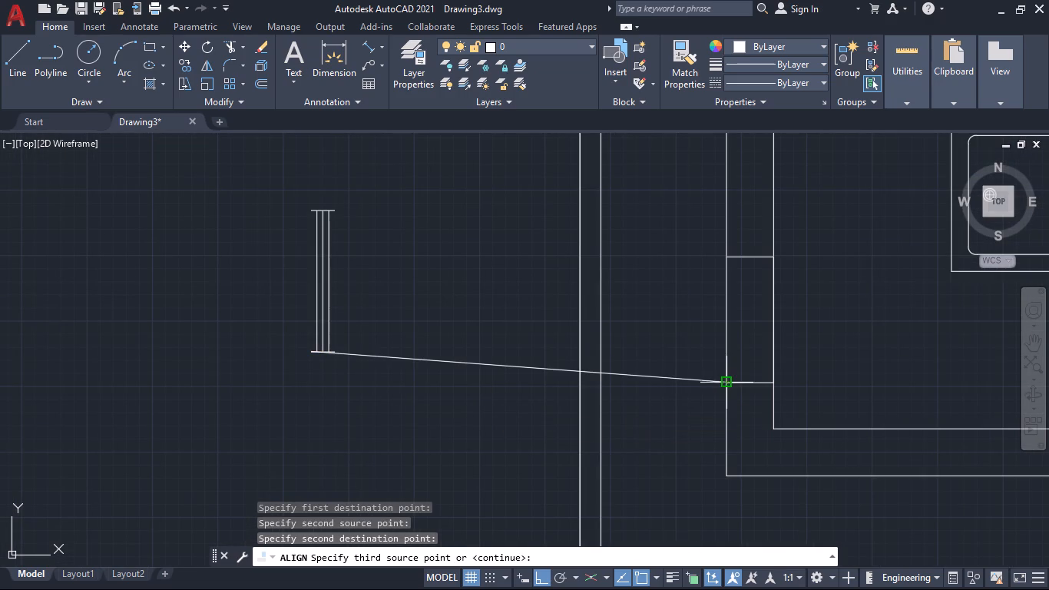
key(Return)
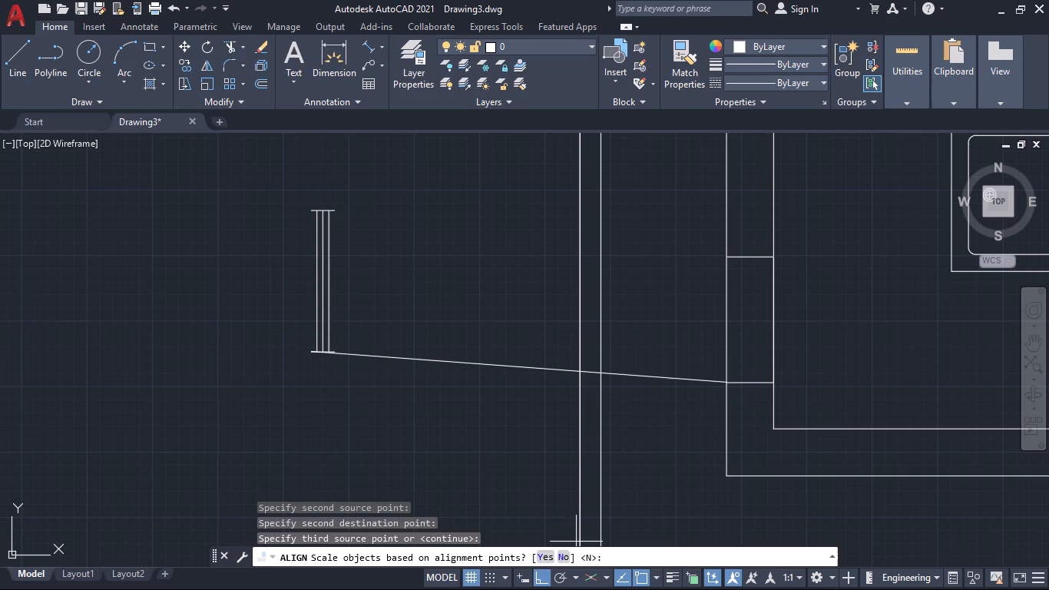
click(540, 555)
scroll(661, 398, down, 1)
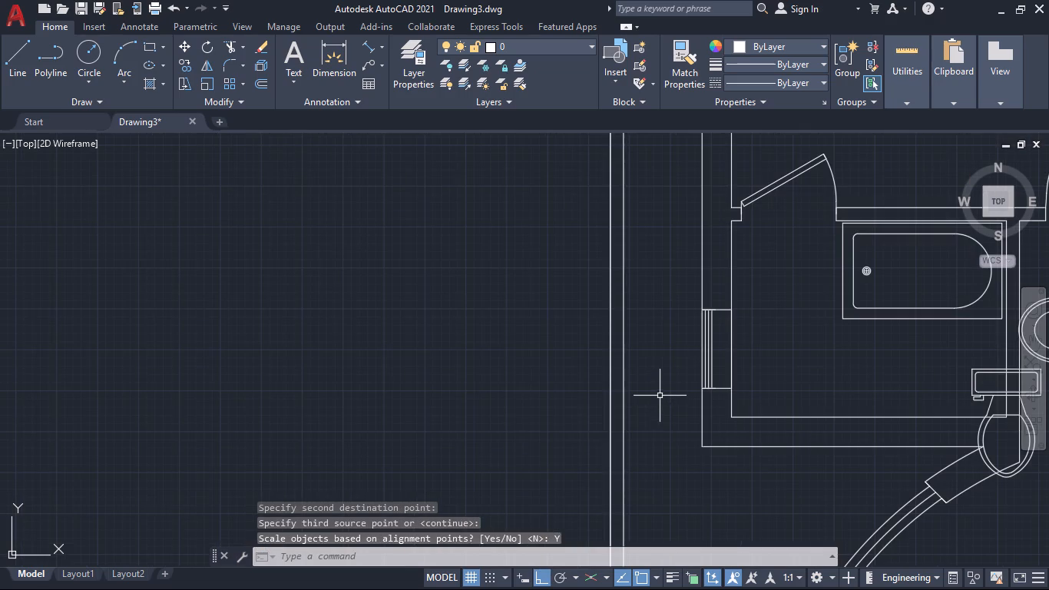
Move the window from the midpoint of its south end to the midpoint of the opening's south edge, centring it in the wall.
middle_drag(687, 374, 559, 384)
scroll(577, 400, up, 2)
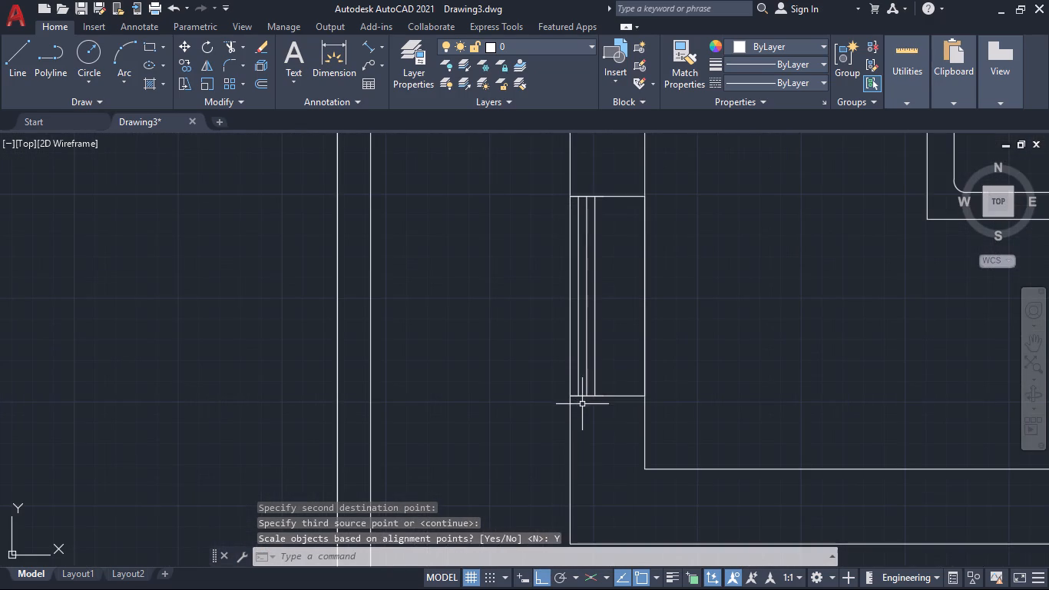
click(587, 376)
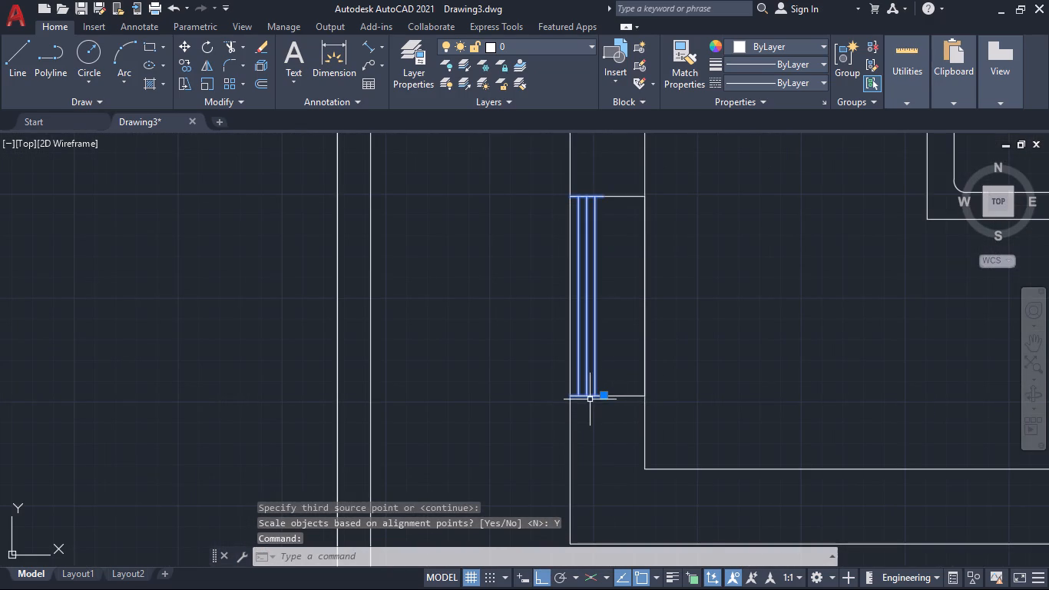
scroll(580, 419, up, 1)
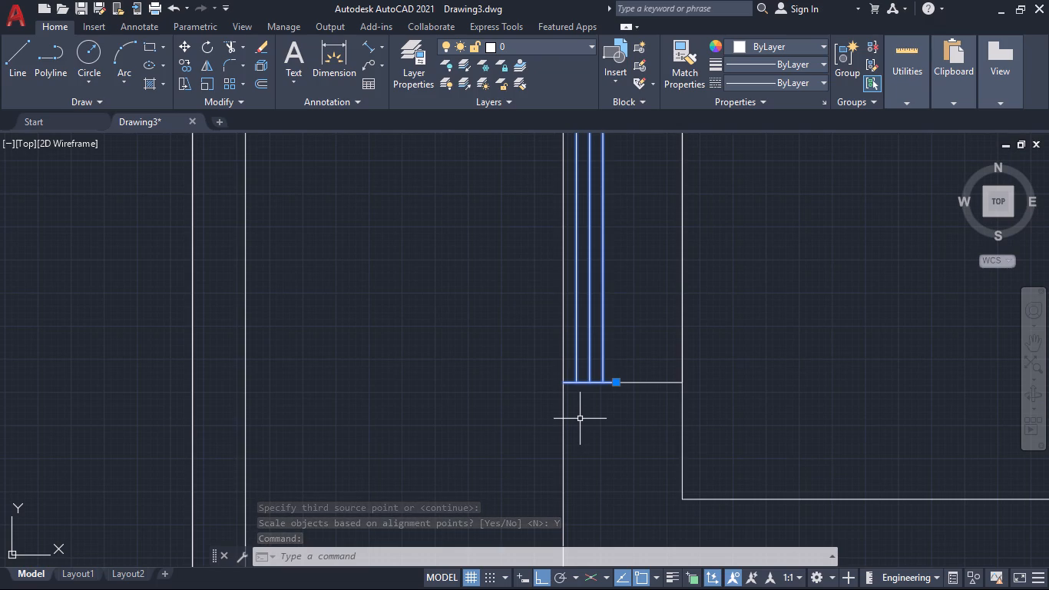
key(m)
key(Return)
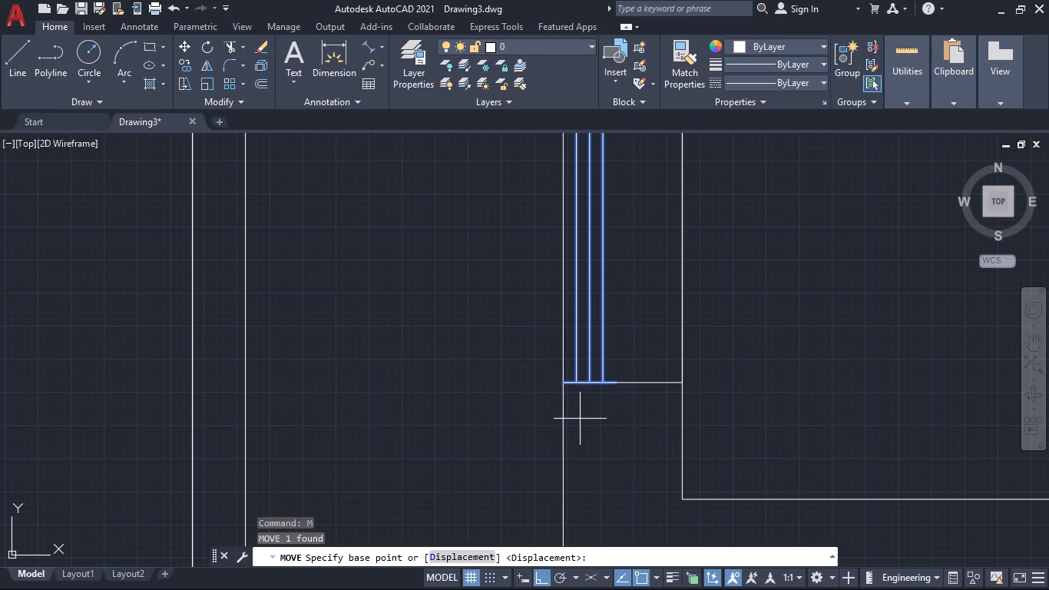
click(588, 383)
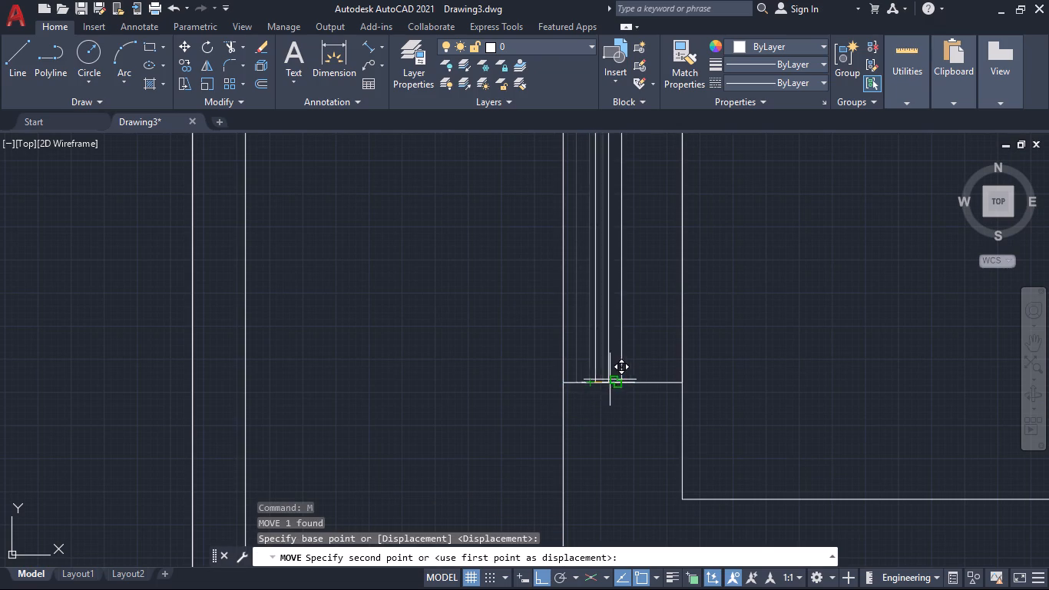
click(624, 379)
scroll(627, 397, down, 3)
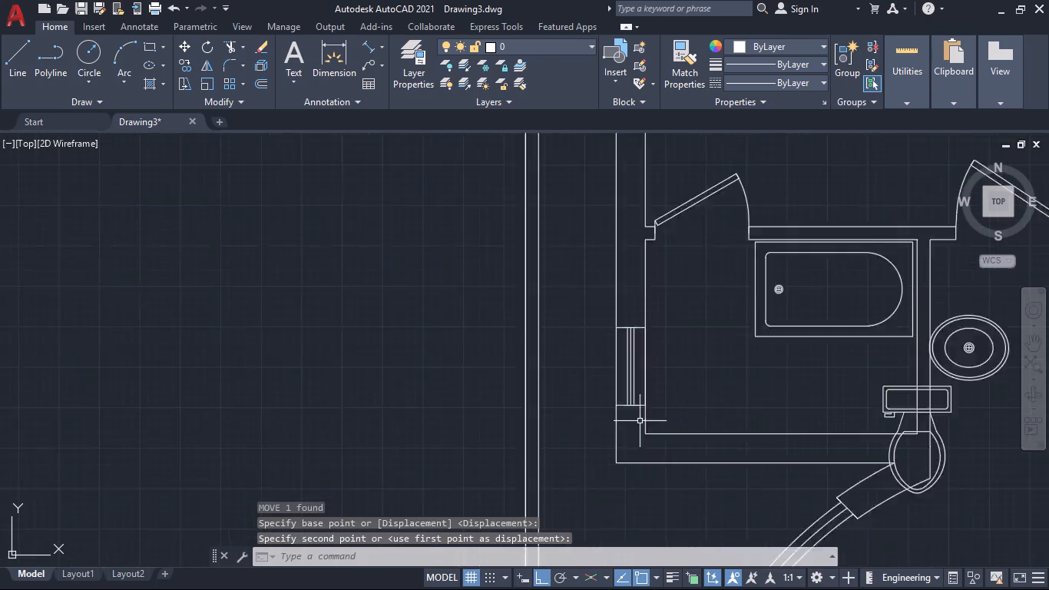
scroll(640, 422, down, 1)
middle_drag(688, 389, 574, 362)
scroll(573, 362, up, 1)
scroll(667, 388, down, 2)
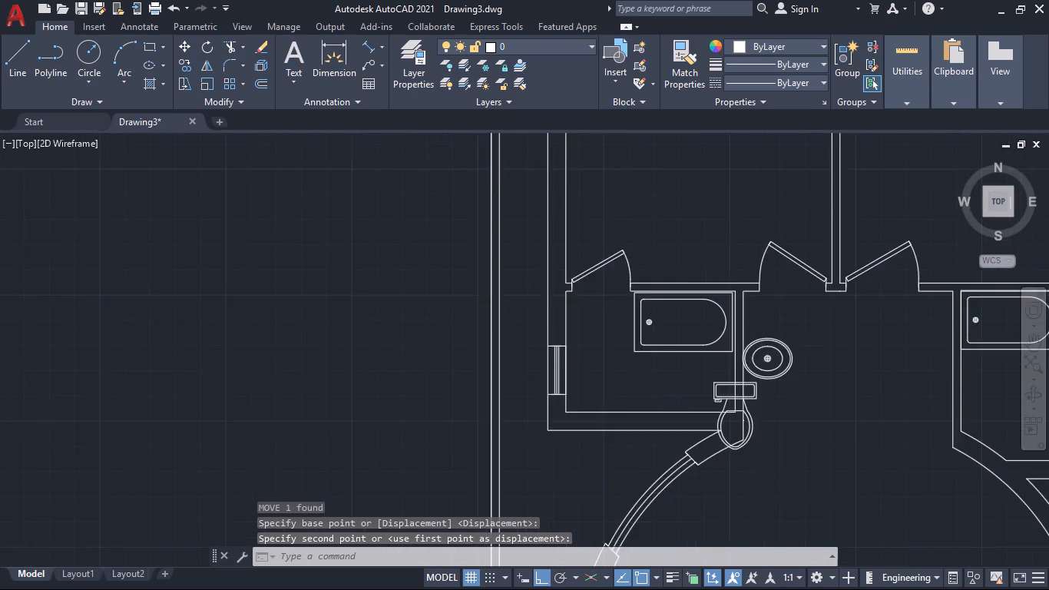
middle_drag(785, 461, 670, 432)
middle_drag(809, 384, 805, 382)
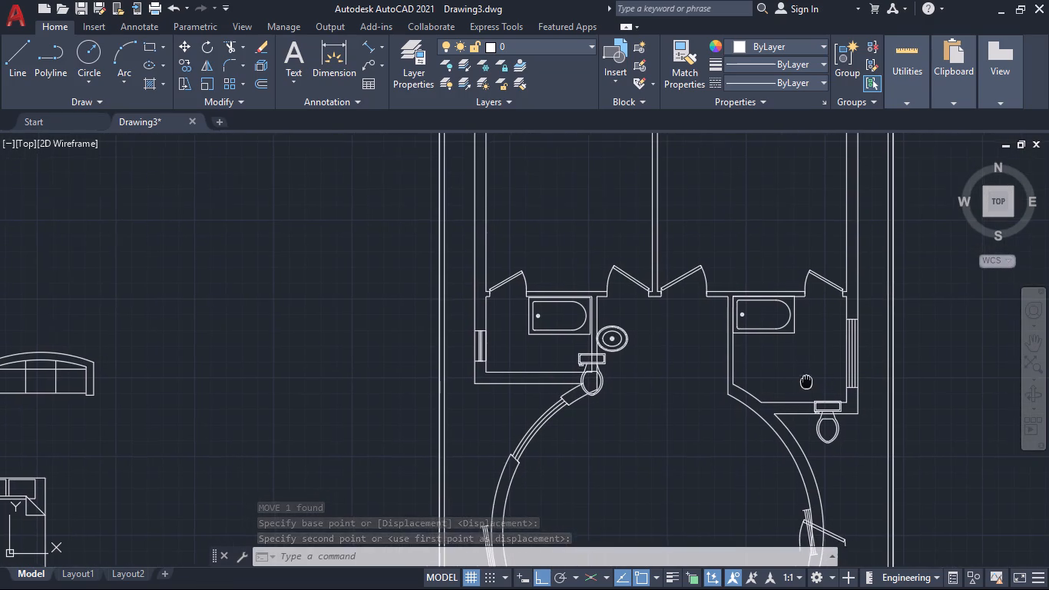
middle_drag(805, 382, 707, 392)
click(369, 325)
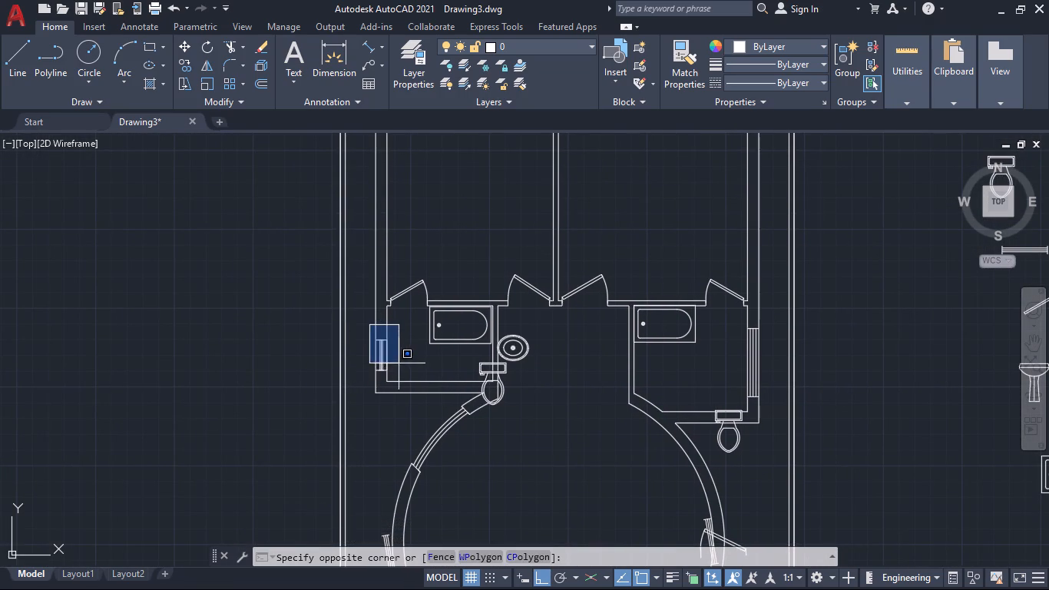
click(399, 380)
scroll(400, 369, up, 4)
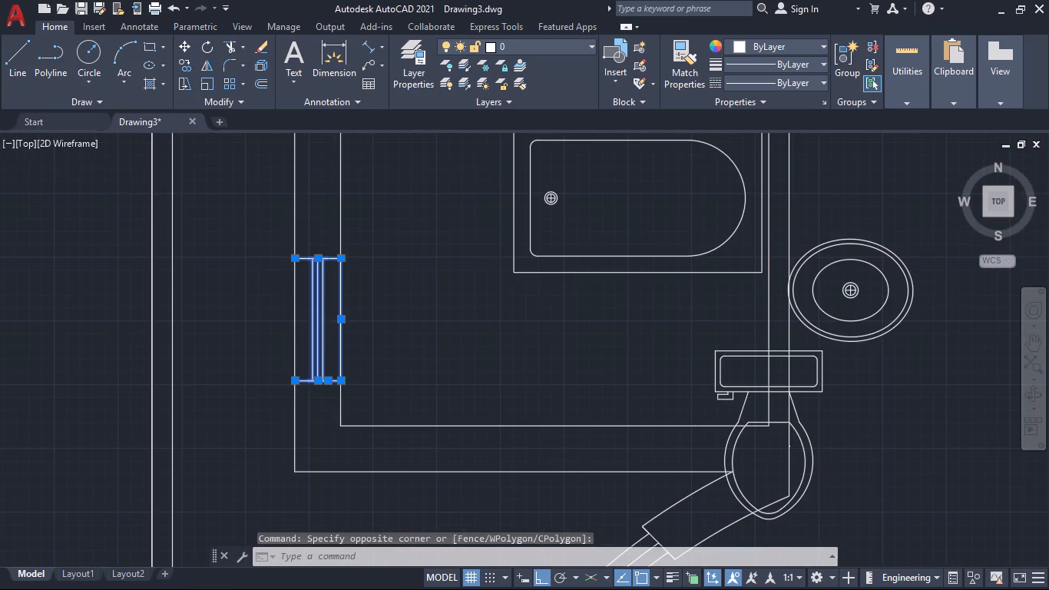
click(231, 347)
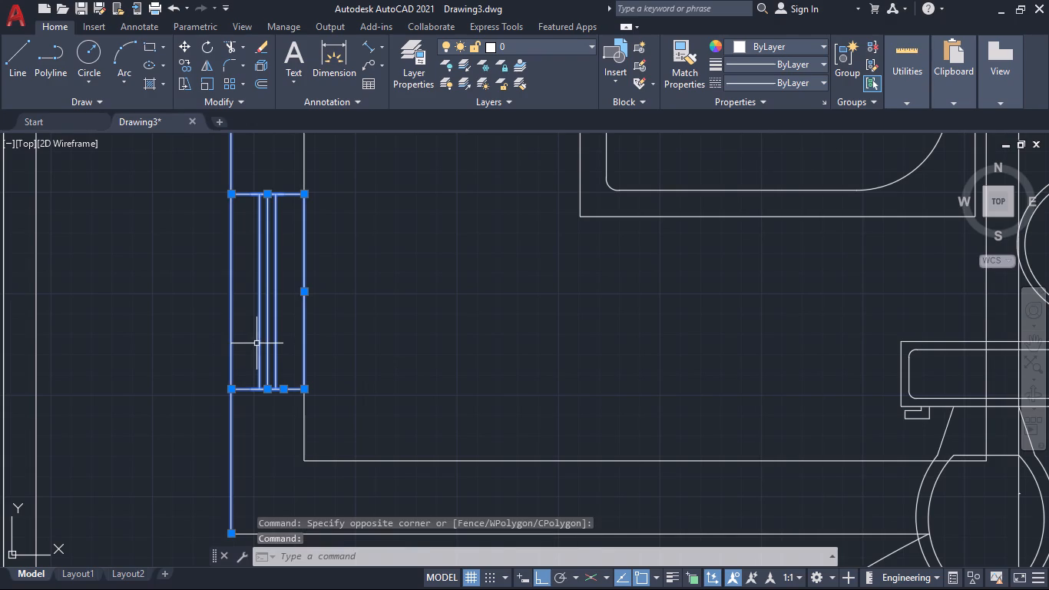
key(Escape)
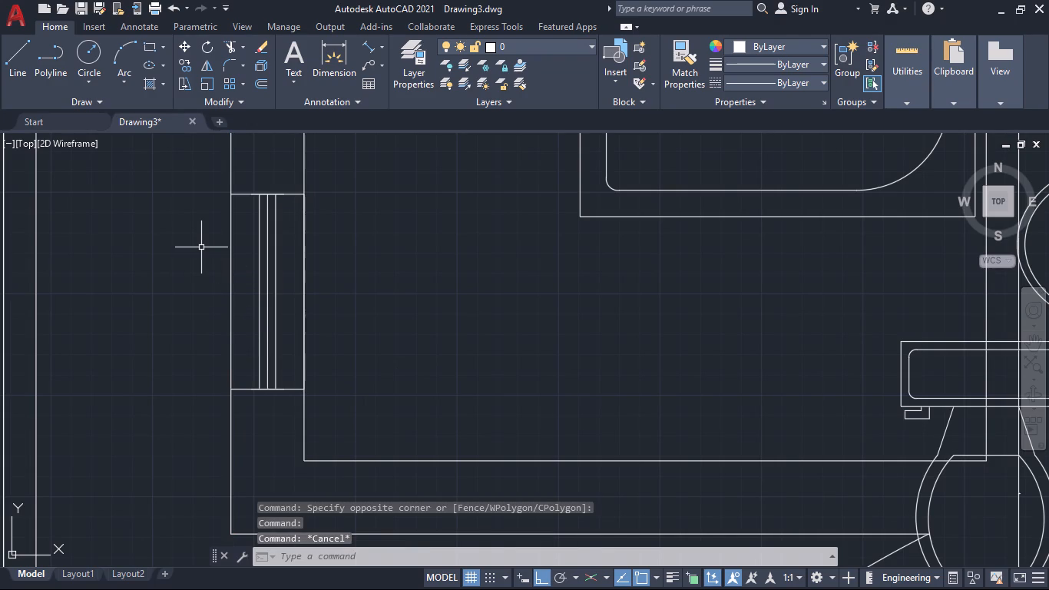
Break the west wall's outer face line at the north and south corners of the bathroom window opening with Break at Point.
text(bre)
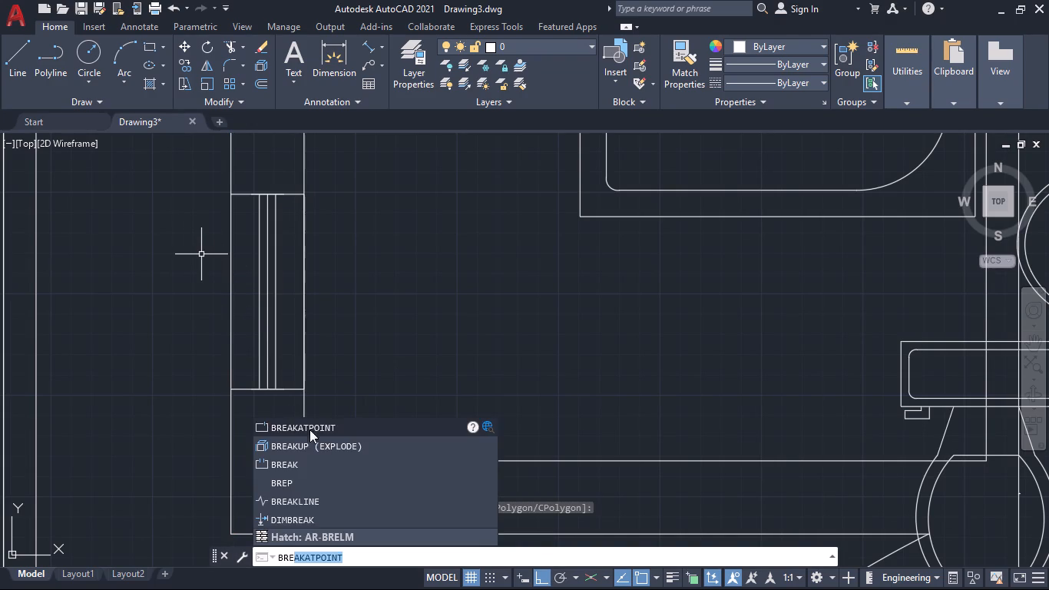
click(316, 425)
click(228, 226)
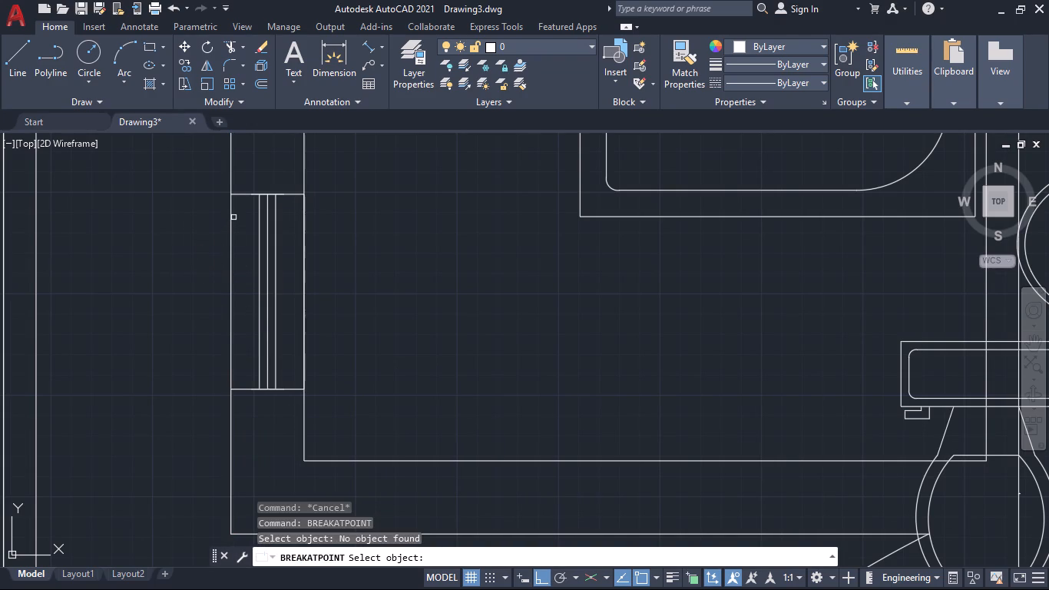
click(232, 219)
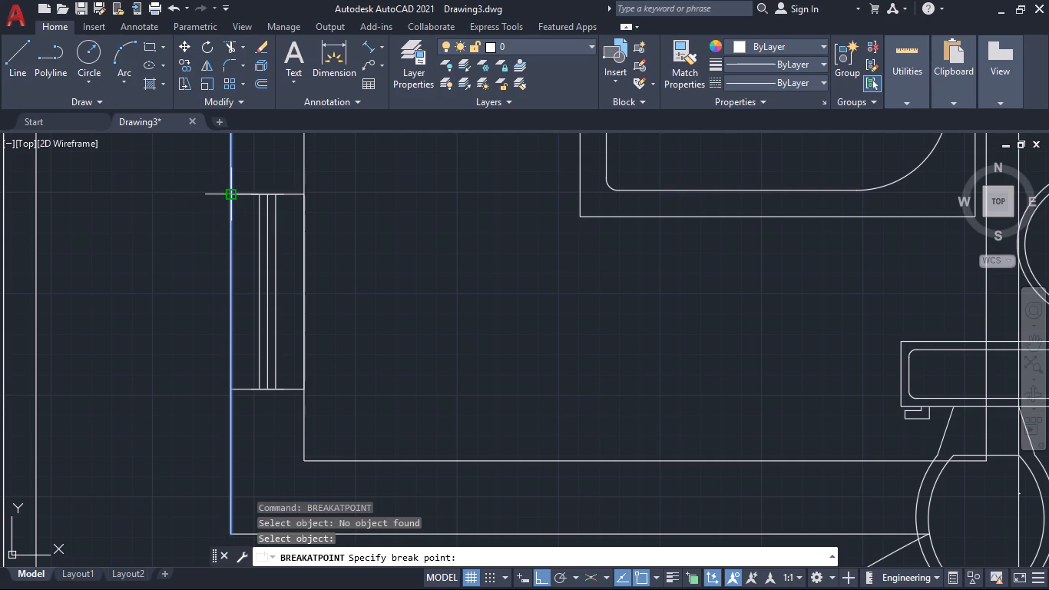
click(230, 196)
key(space)
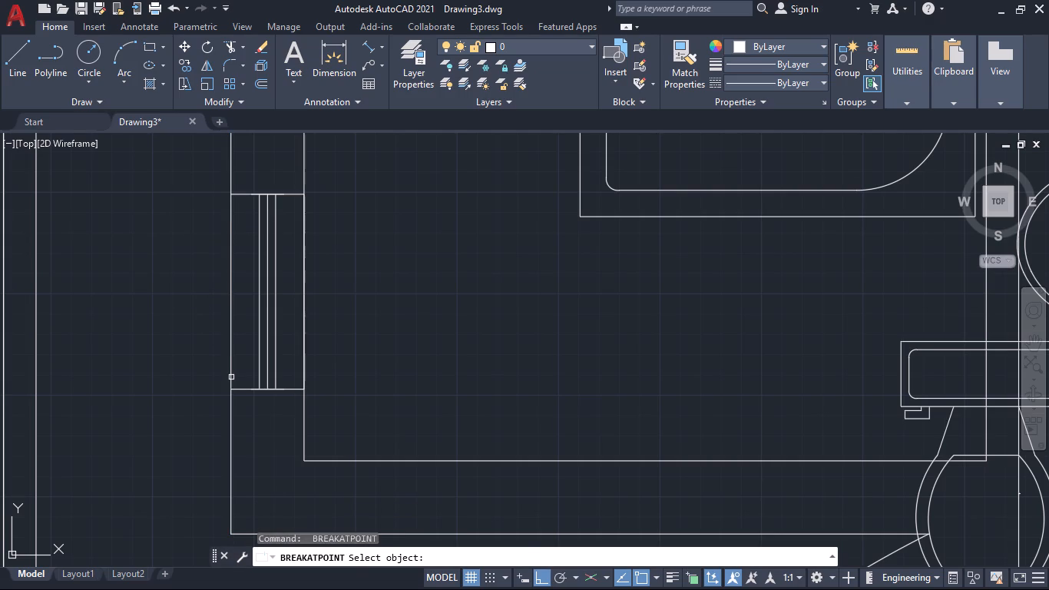
click(231, 377)
click(233, 391)
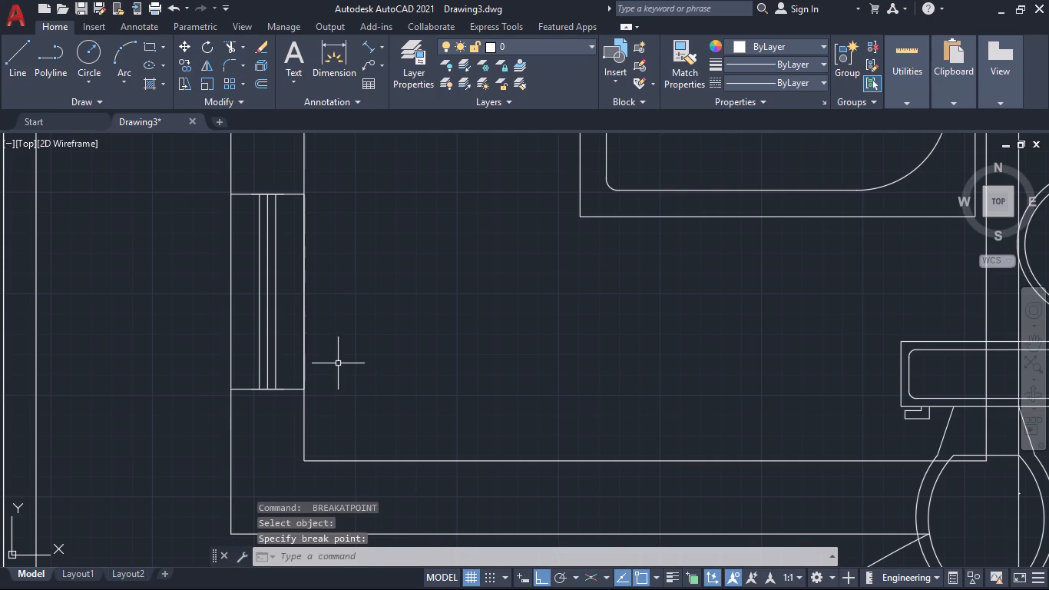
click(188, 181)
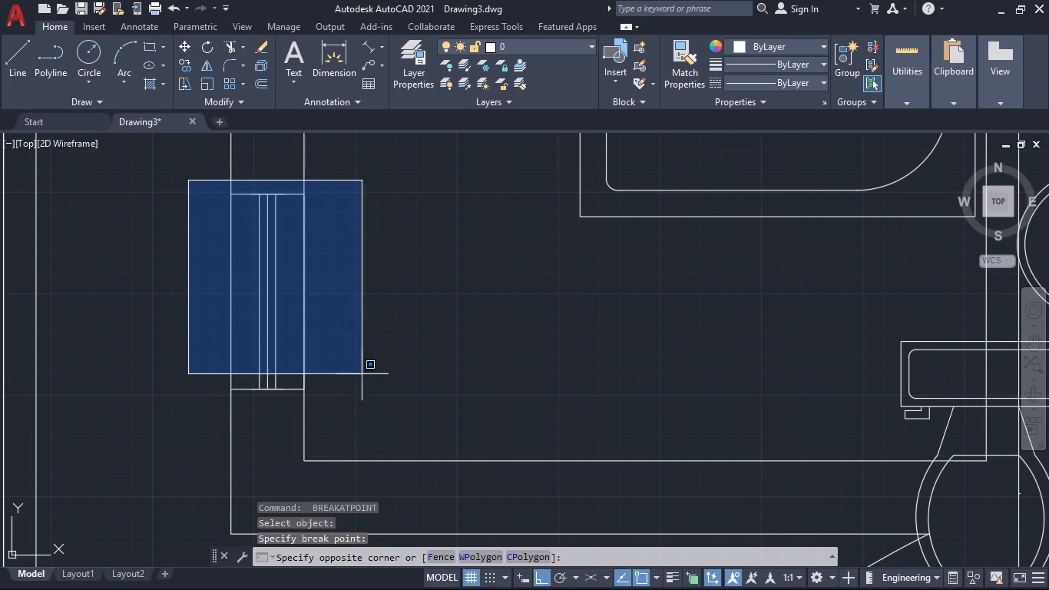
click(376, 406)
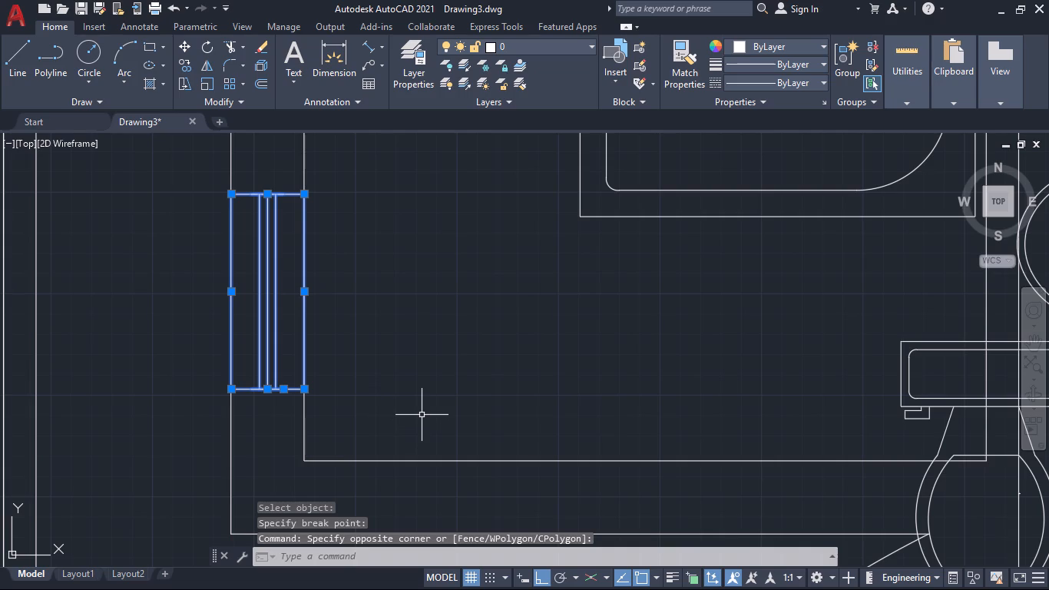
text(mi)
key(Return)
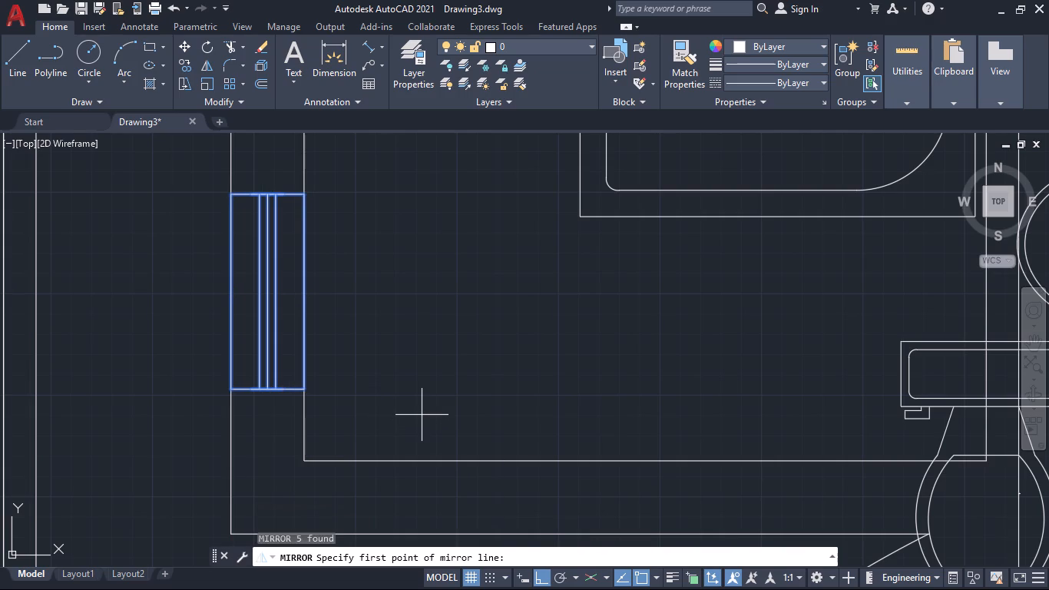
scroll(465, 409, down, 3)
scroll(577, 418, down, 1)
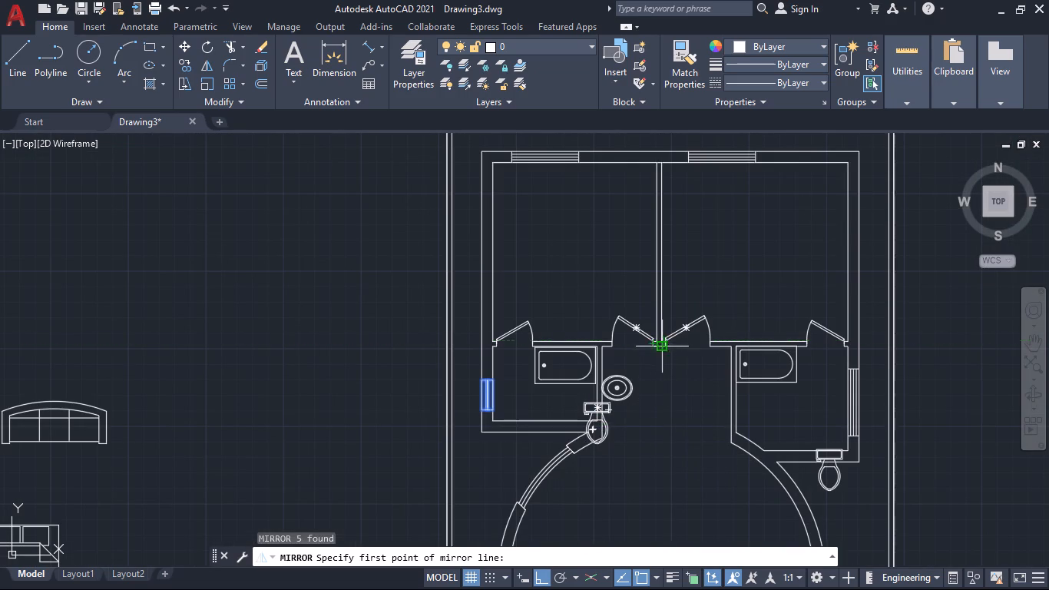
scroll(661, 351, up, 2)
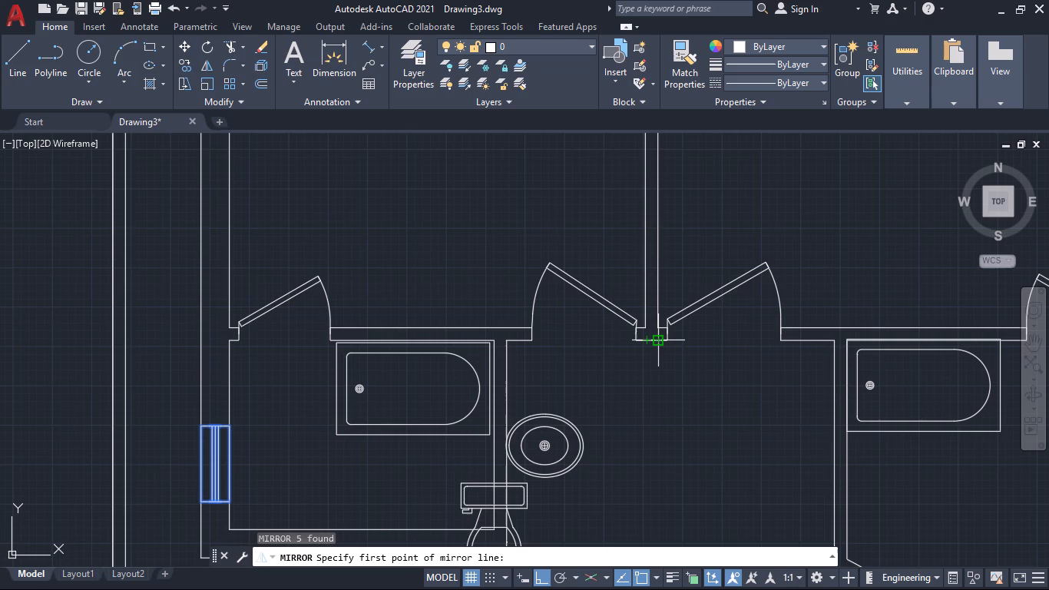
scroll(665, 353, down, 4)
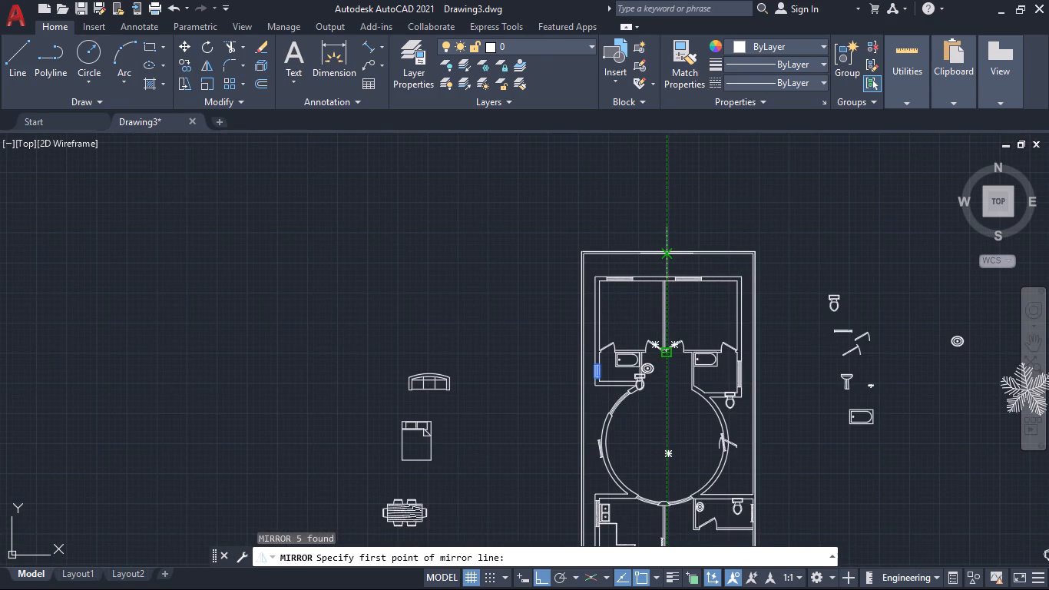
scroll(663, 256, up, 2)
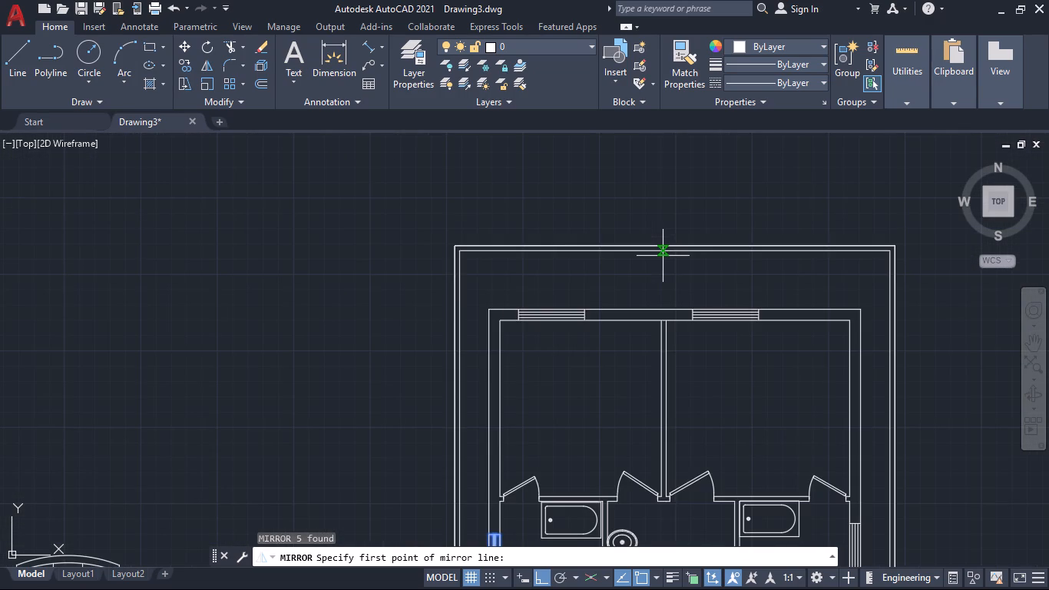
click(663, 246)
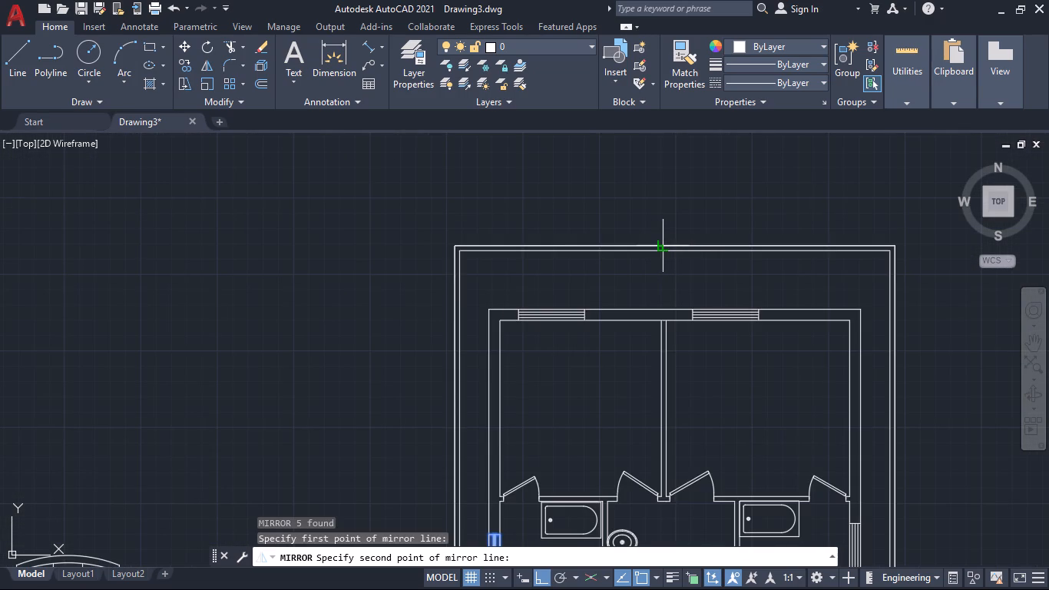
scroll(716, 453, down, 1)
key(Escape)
Delete the existing window in the east wall of the east bathroom.
scroll(716, 447, down, 2)
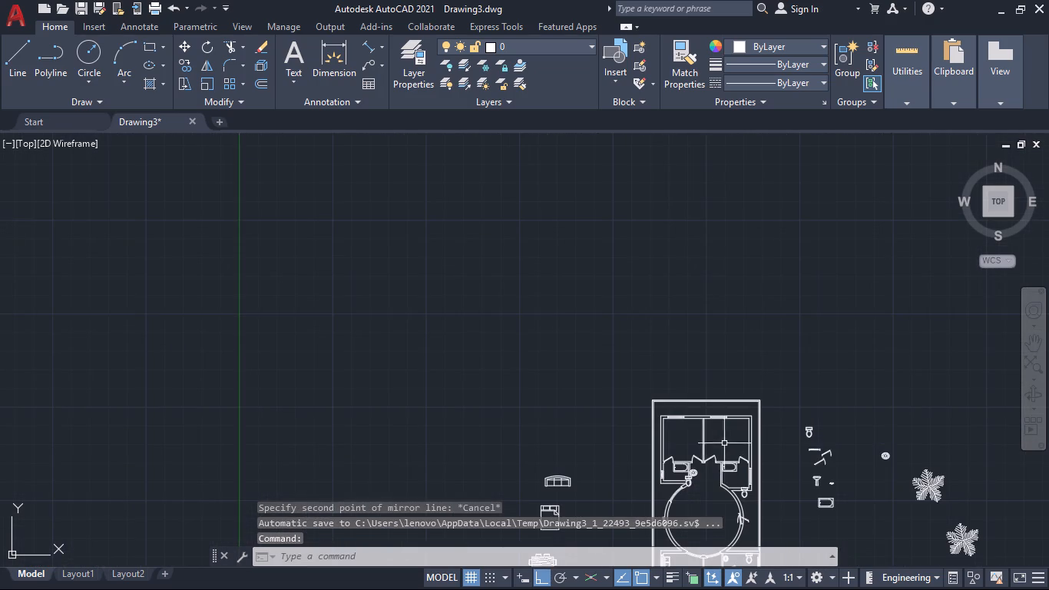
middle_drag(716, 505, 709, 463)
scroll(657, 451, up, 3)
middle_drag(786, 475, 631, 461)
click(839, 373)
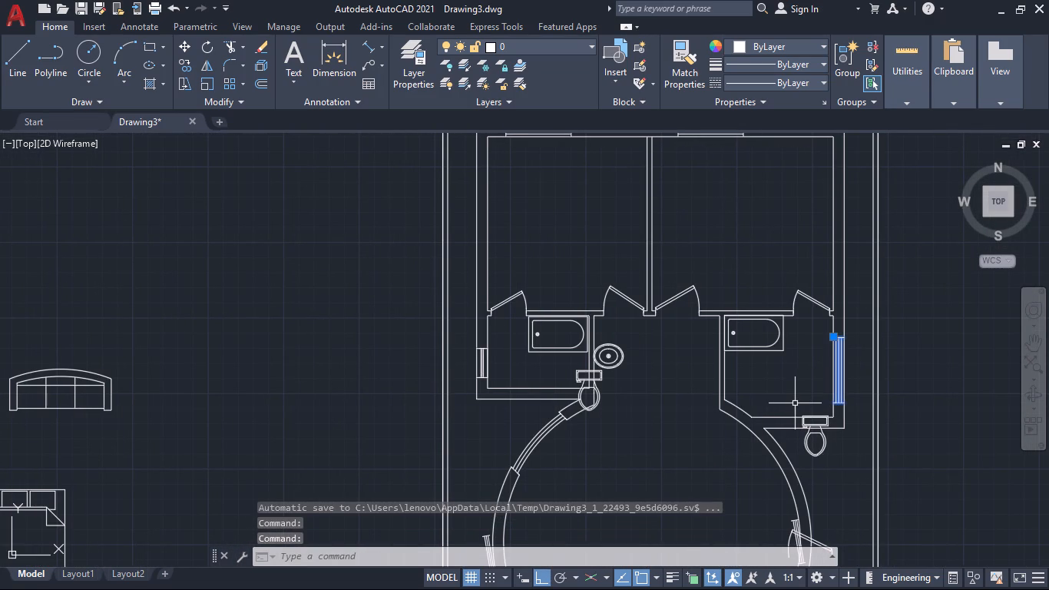
key(Delete)
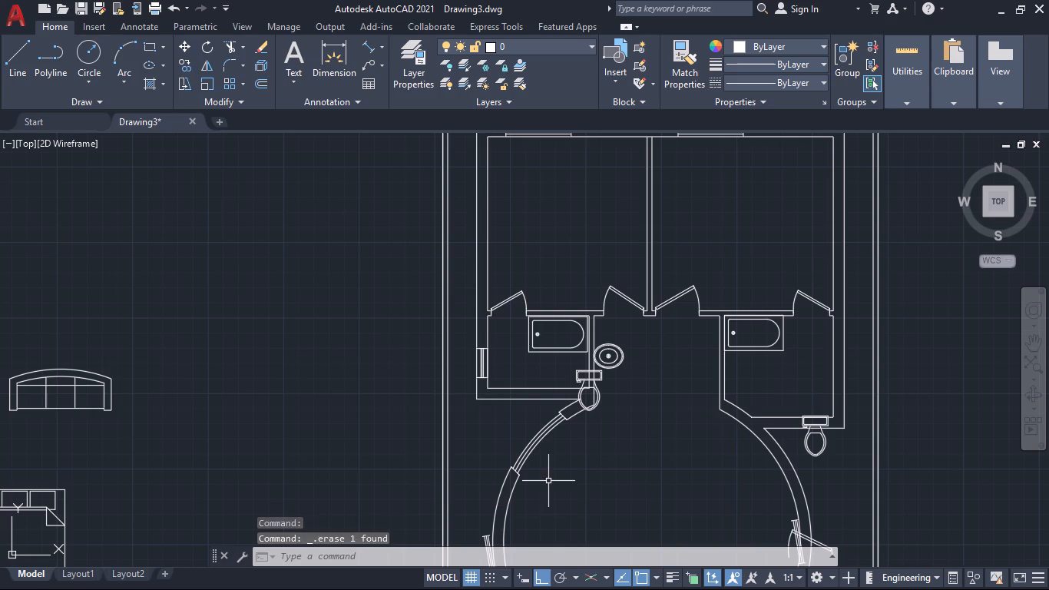
Copy the west bathroom's window and opening lines straight east from its northwest corner to the inner face of the east bathroom's east wall.
text(co)
key(Return)
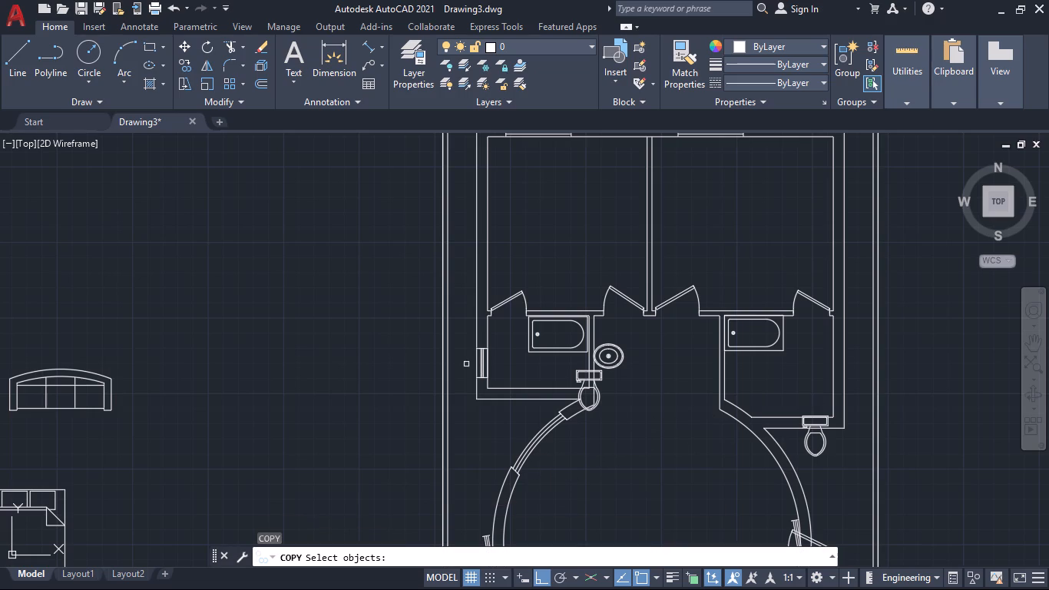
scroll(468, 348, up, 2)
click(462, 330)
click(525, 433)
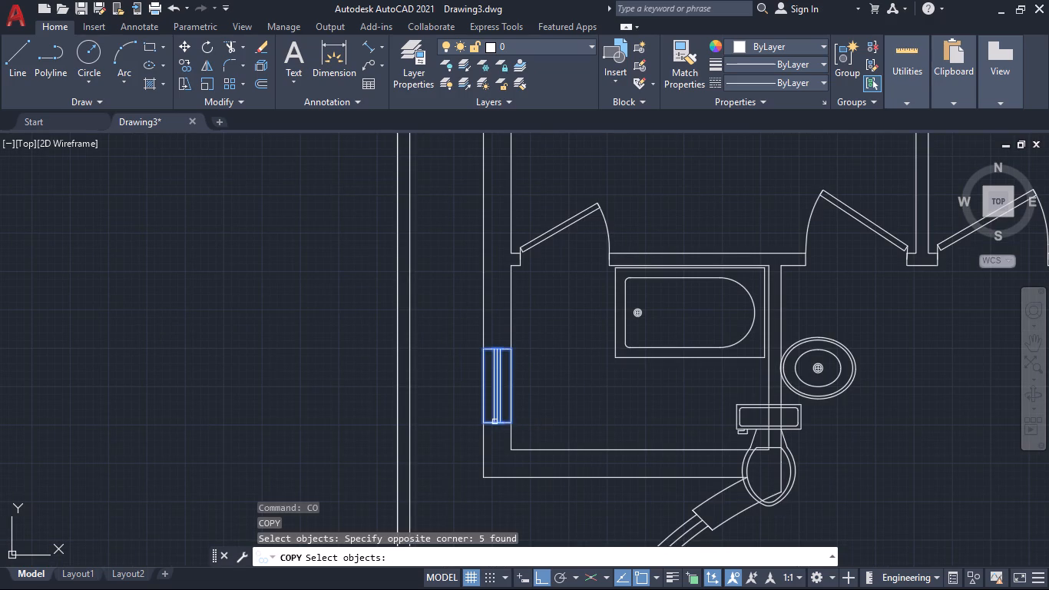
key(Return)
scroll(503, 393, up, 2)
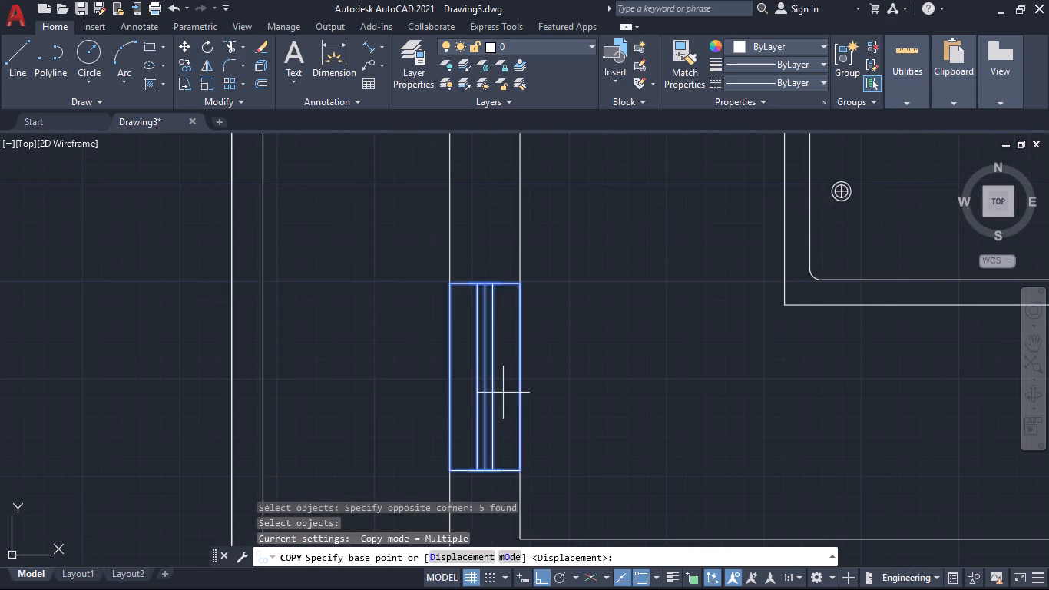
scroll(479, 366, up, 1)
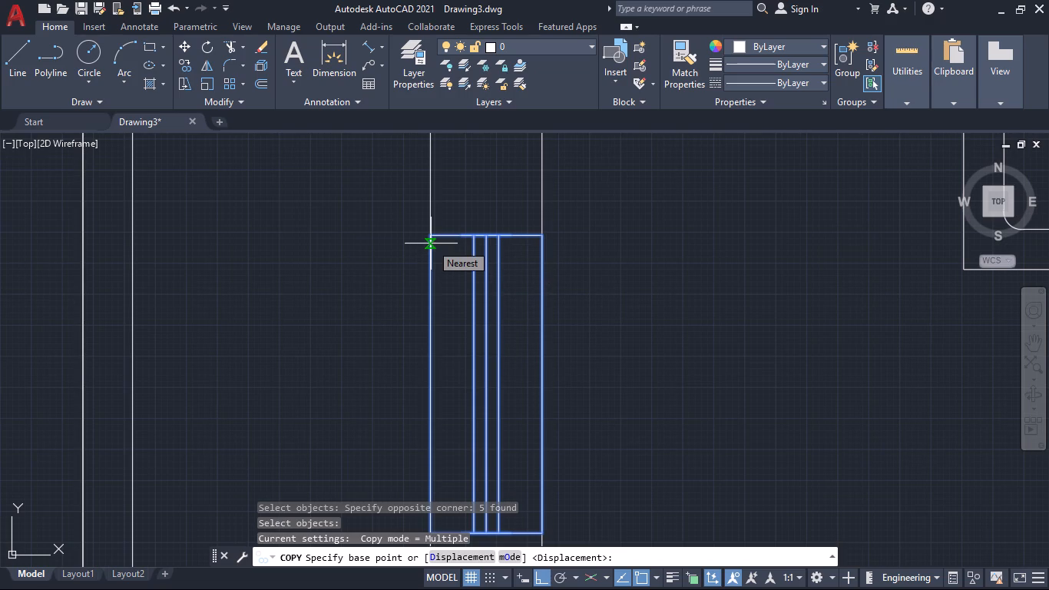
scroll(444, 246, up, 2)
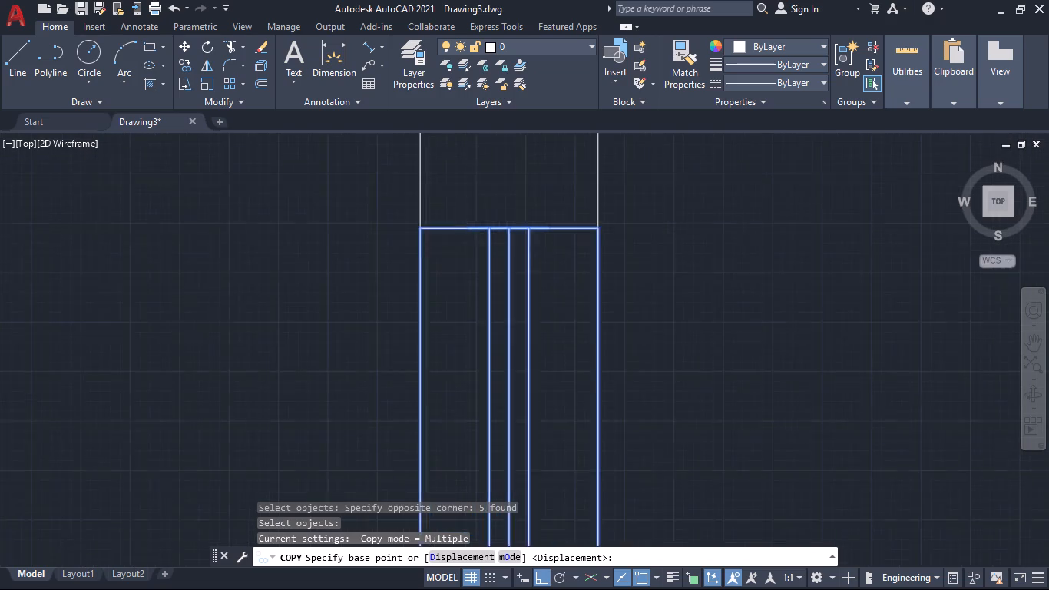
scroll(444, 246, up, 1)
click(379, 201)
scroll(441, 234, down, 6)
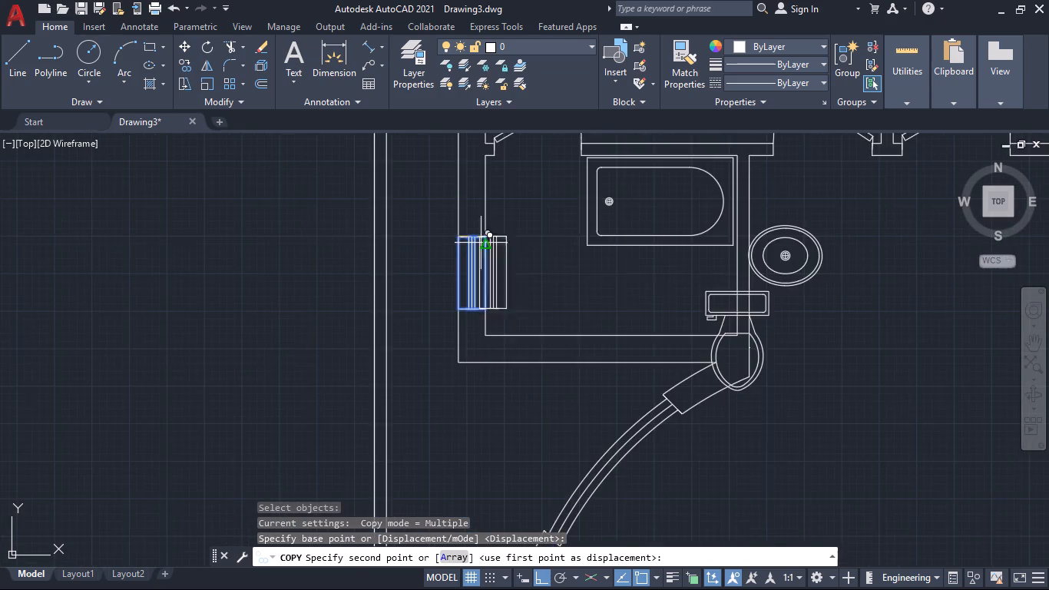
scroll(697, 267, down, 3)
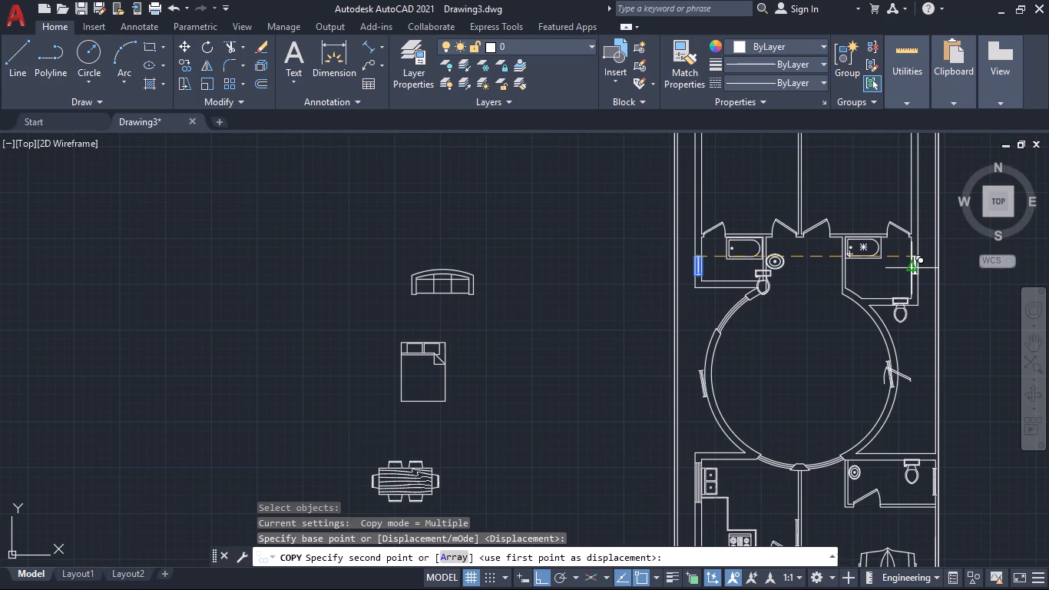
scroll(909, 263, up, 3)
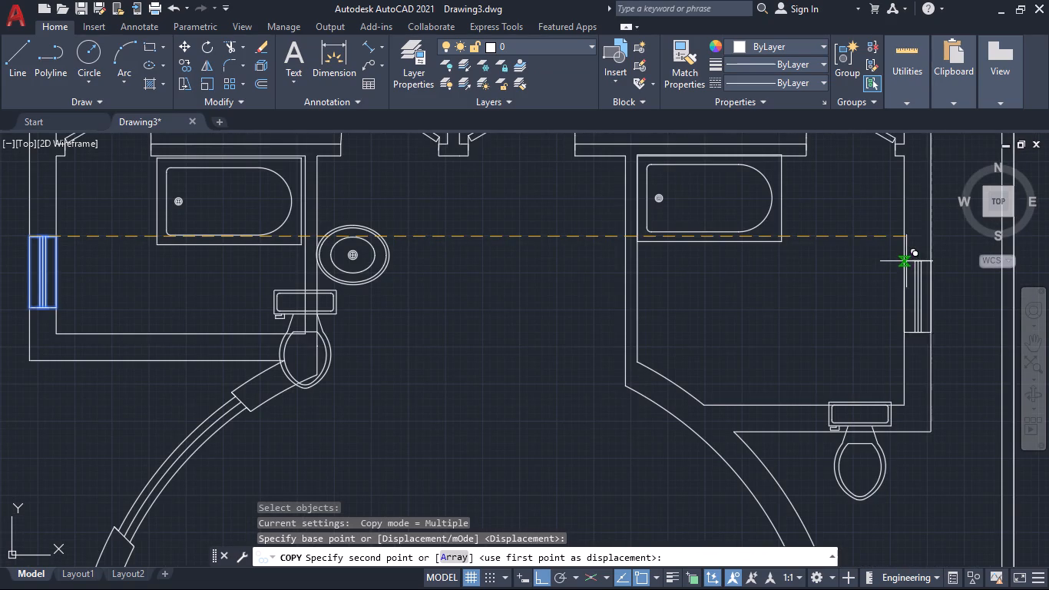
scroll(904, 260, up, 4)
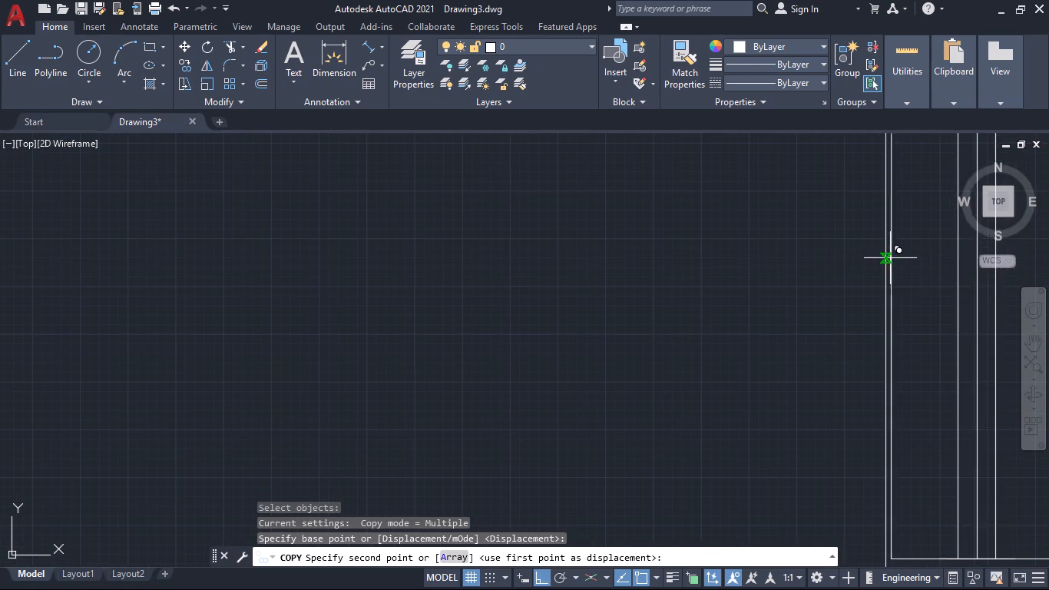
scroll(879, 247, up, 1)
middle_drag(879, 250, 804, 436)
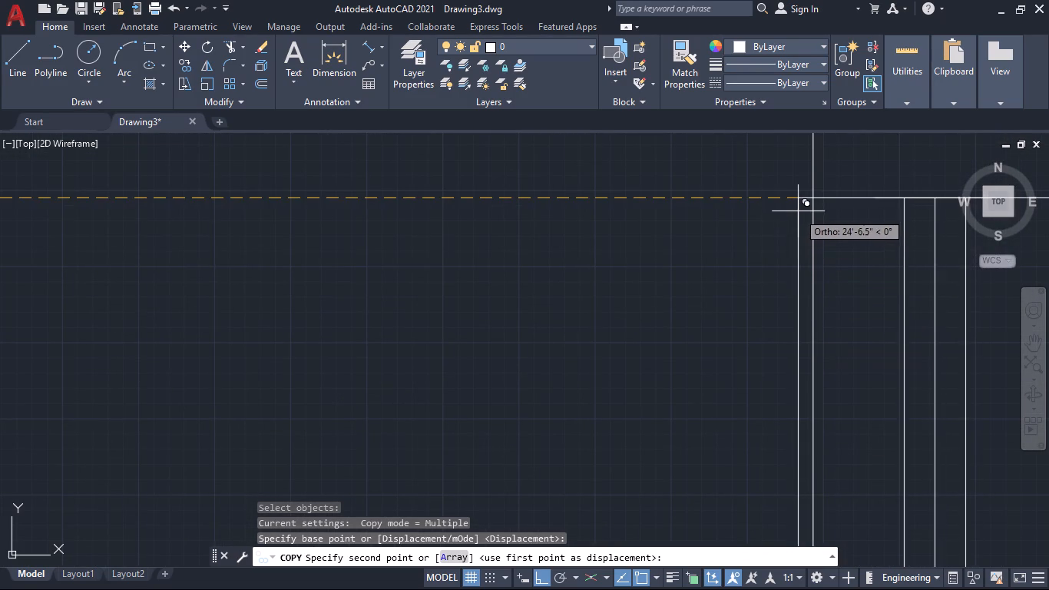
click(816, 201)
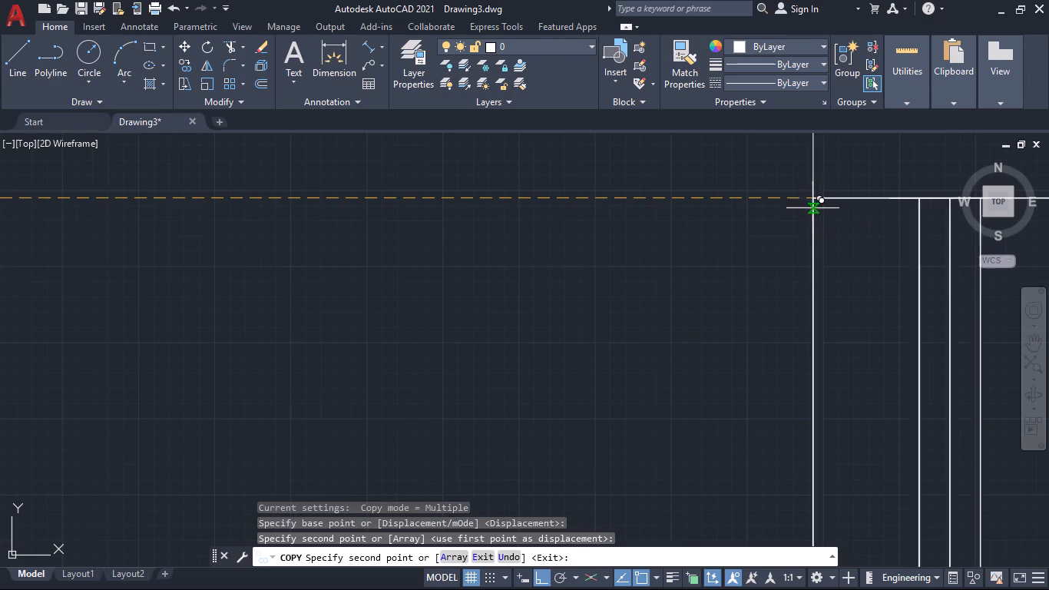
With Ortho off, place another window copy in the toilet room beside the garage, inside the east wall and level with the existing window's north end.
scroll(783, 266, down, 6)
scroll(657, 353, down, 1)
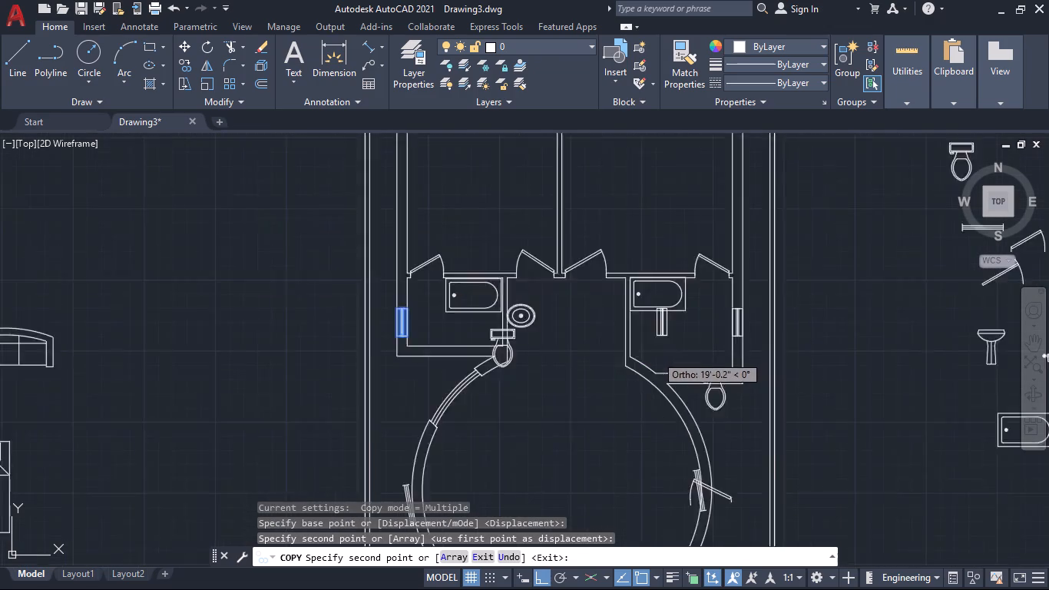
scroll(655, 356, down, 1)
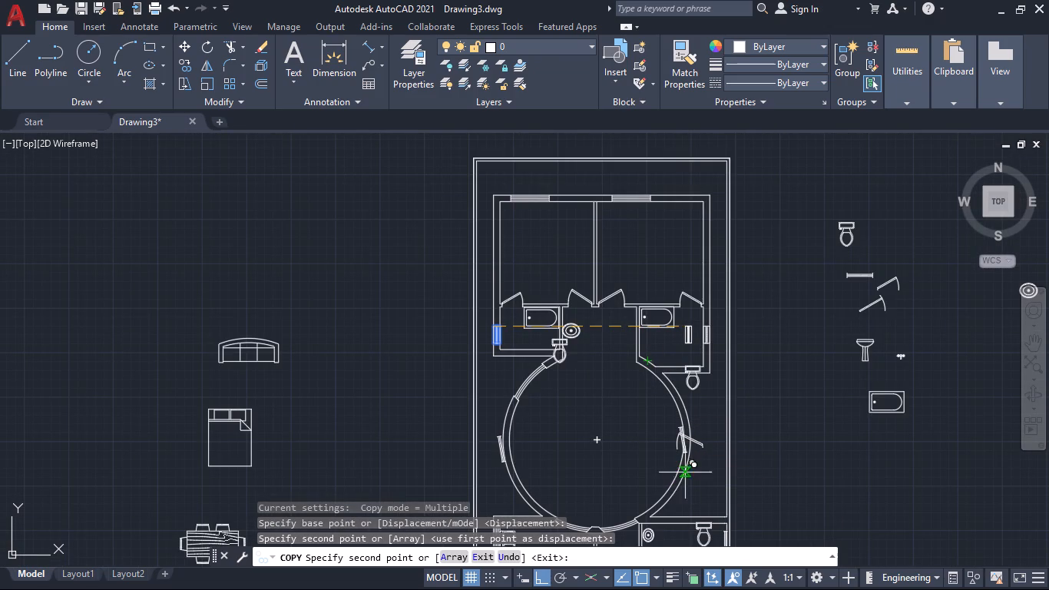
middle_drag(661, 436, 688, 154)
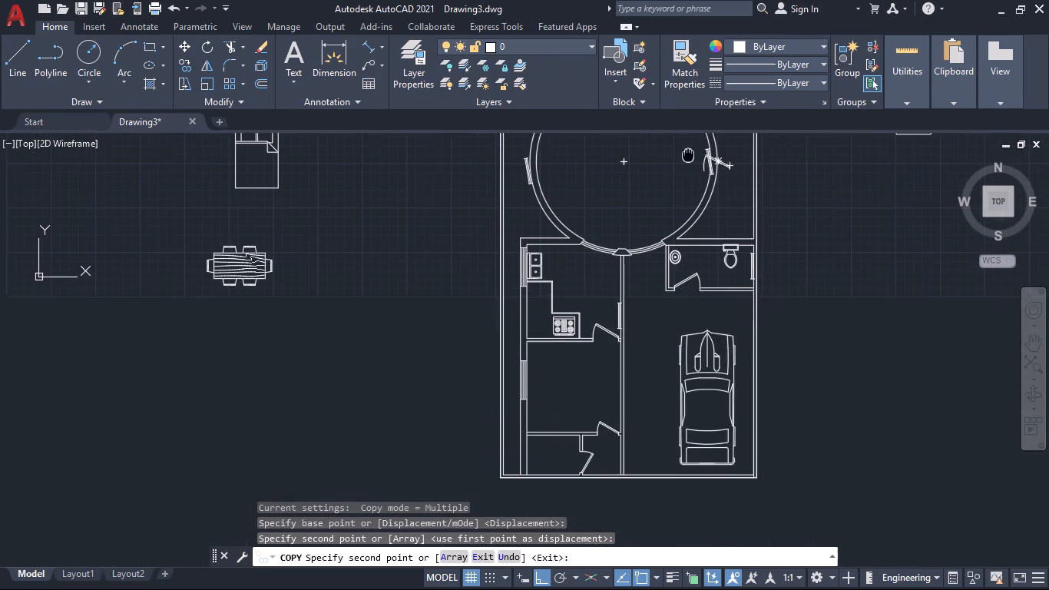
middle_drag(688, 154, 688, 153)
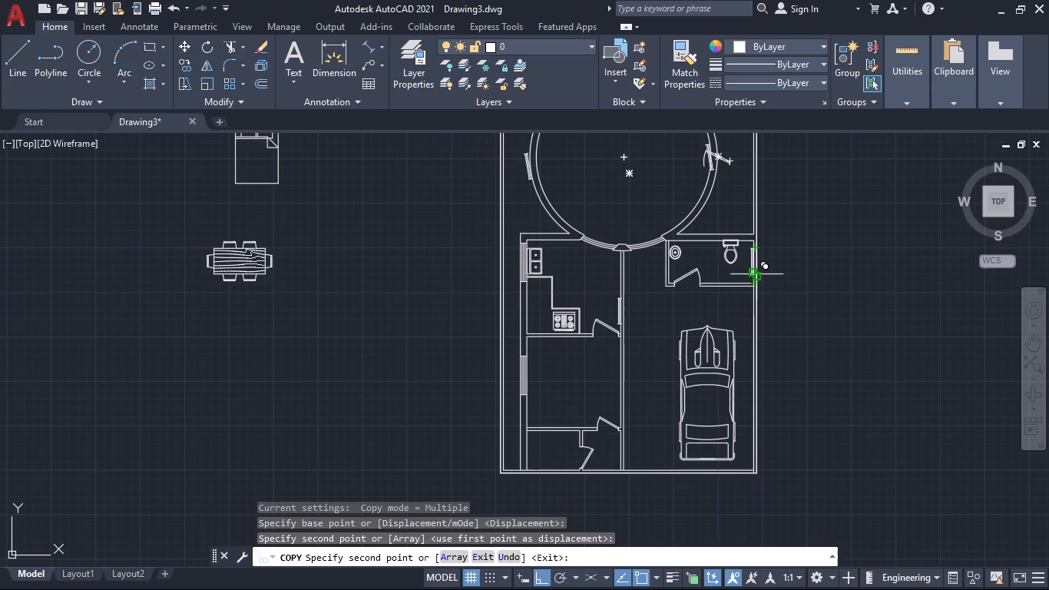
click(545, 575)
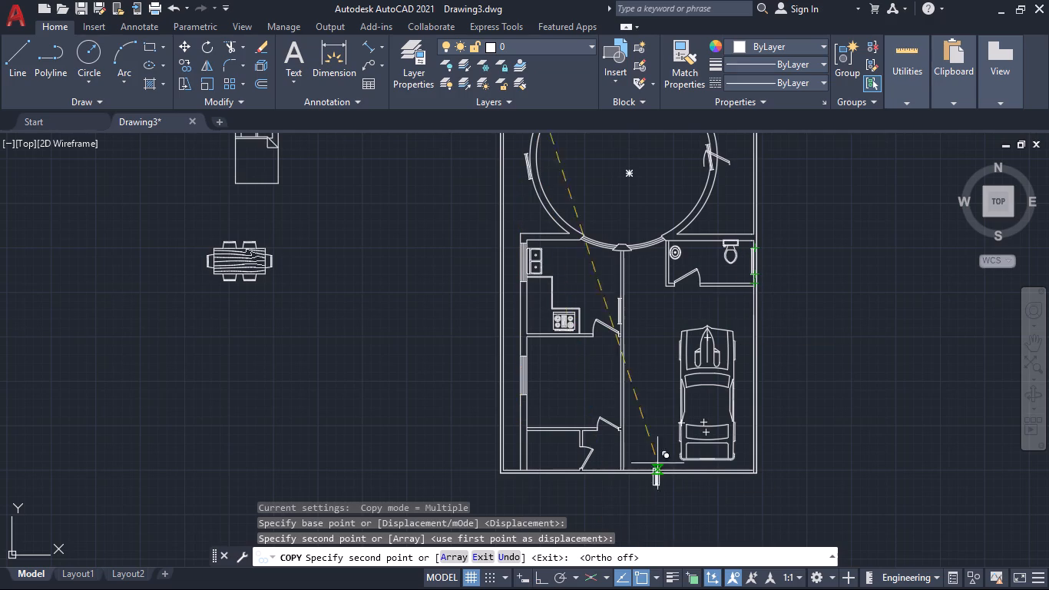
scroll(759, 247, up, 5)
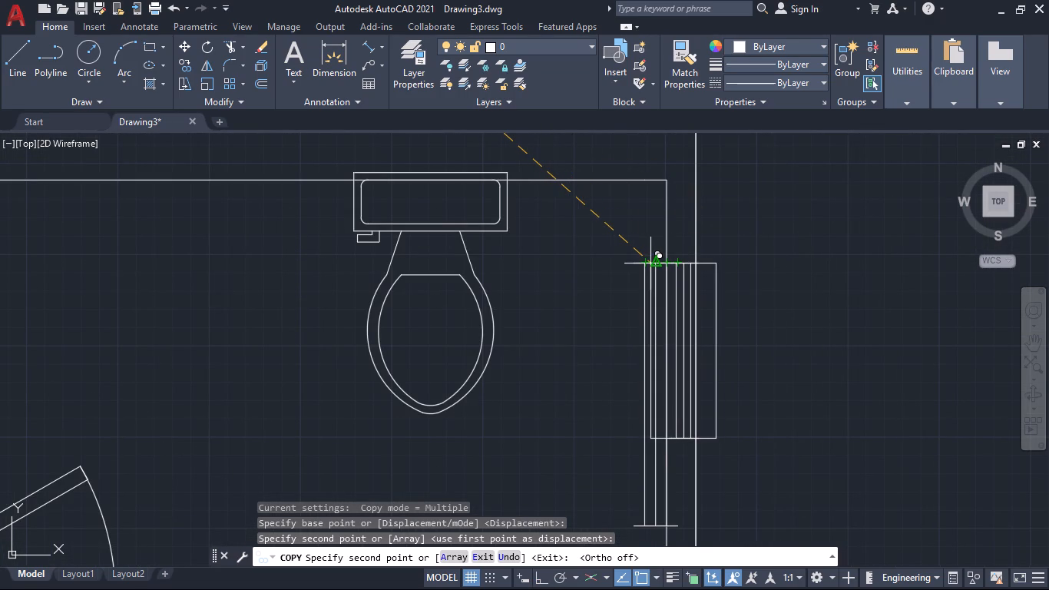
scroll(650, 264, down, 8)
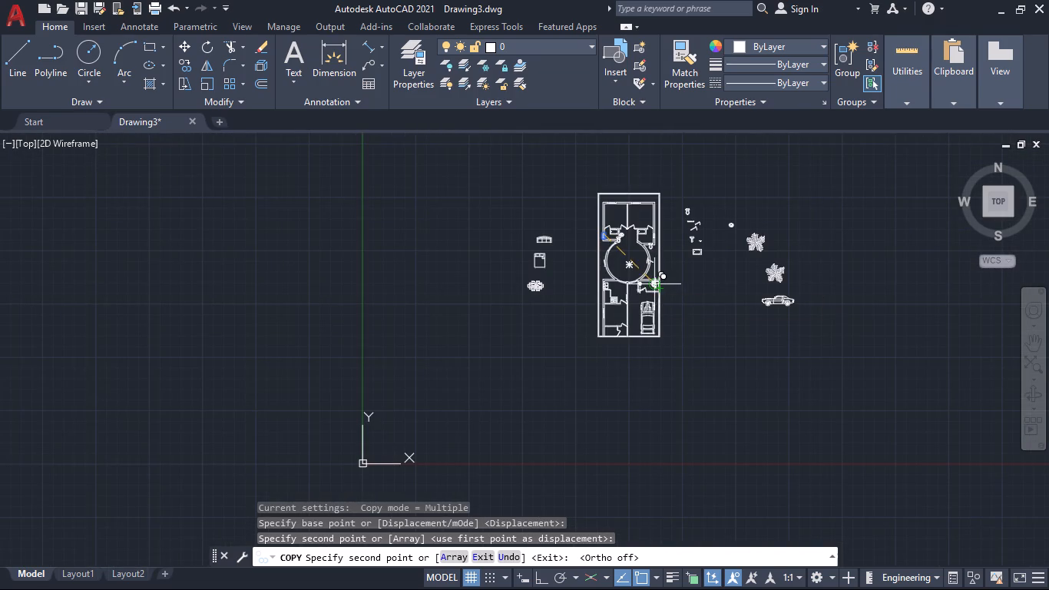
scroll(653, 284, up, 7)
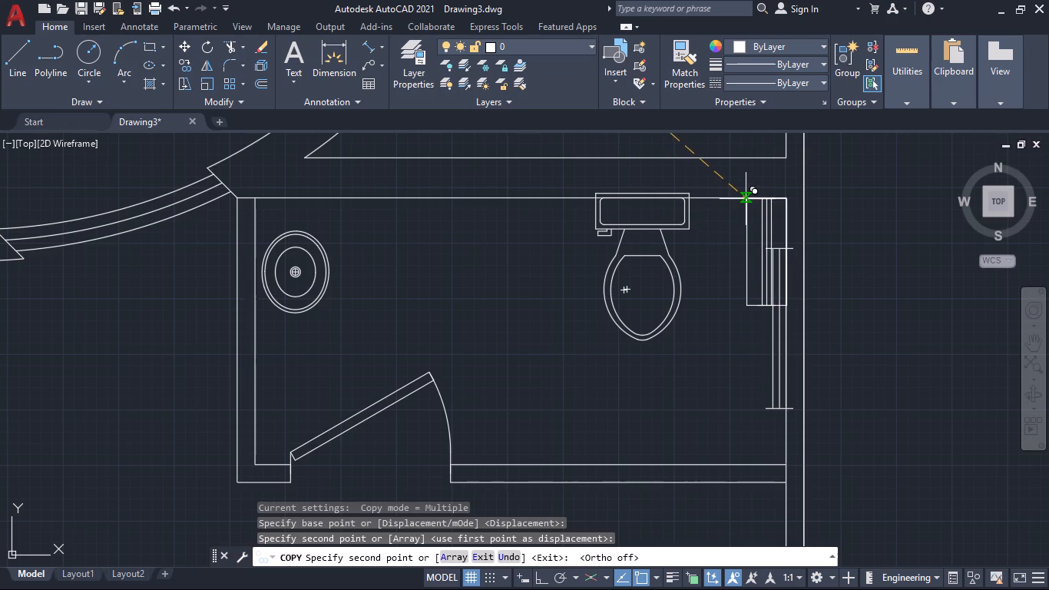
scroll(743, 199, up, 3)
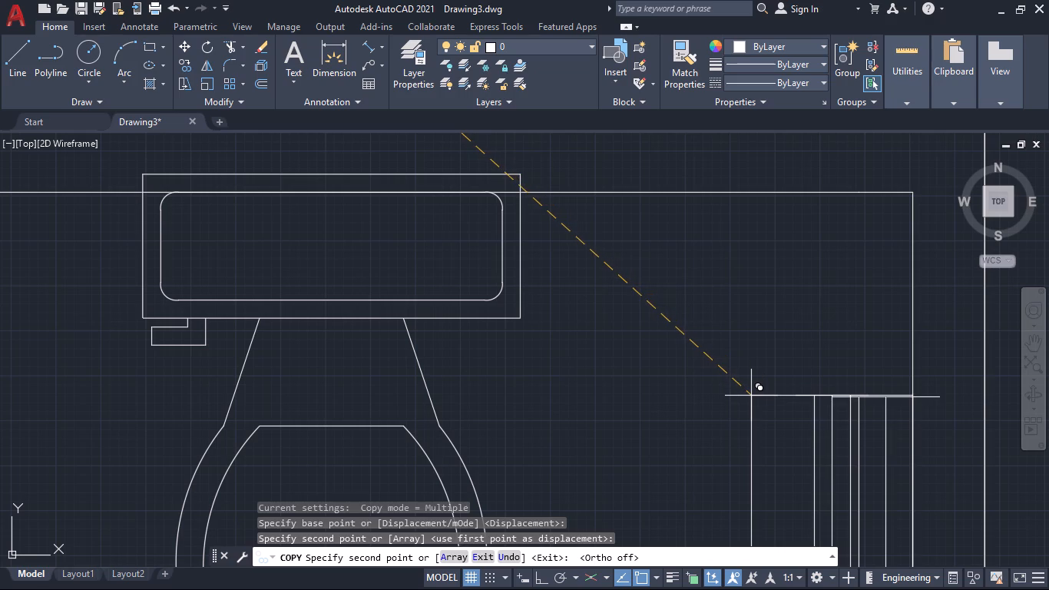
click(751, 397)
scroll(681, 330, down, 3)
key(grave)
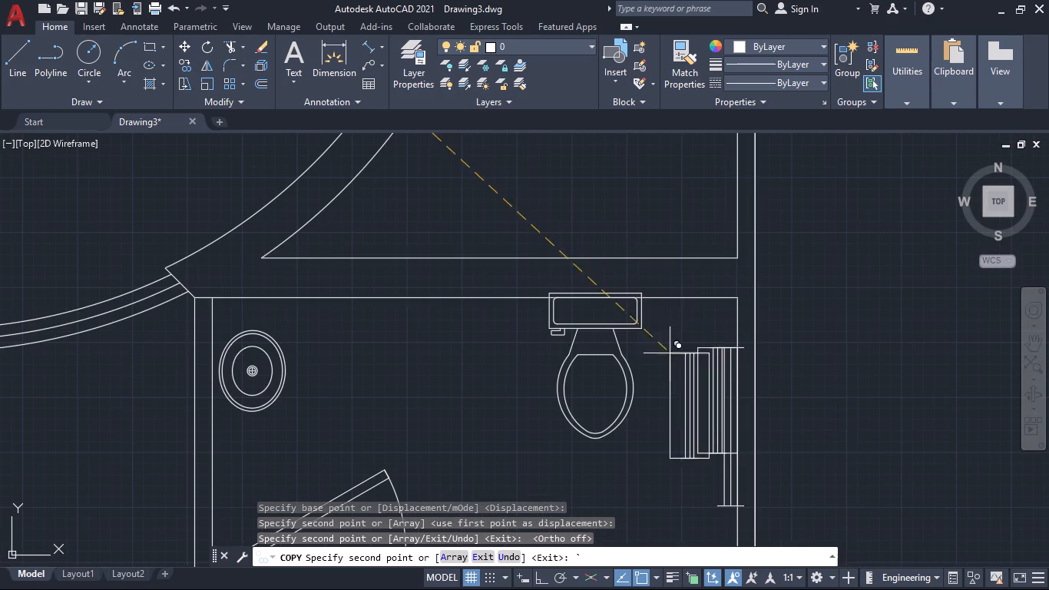
key(grave)
key(Escape)
End the copying and delete the old window in the toilet room's east wall, keeping the new copy.
scroll(681, 392, down, 1)
scroll(703, 413, up, 1)
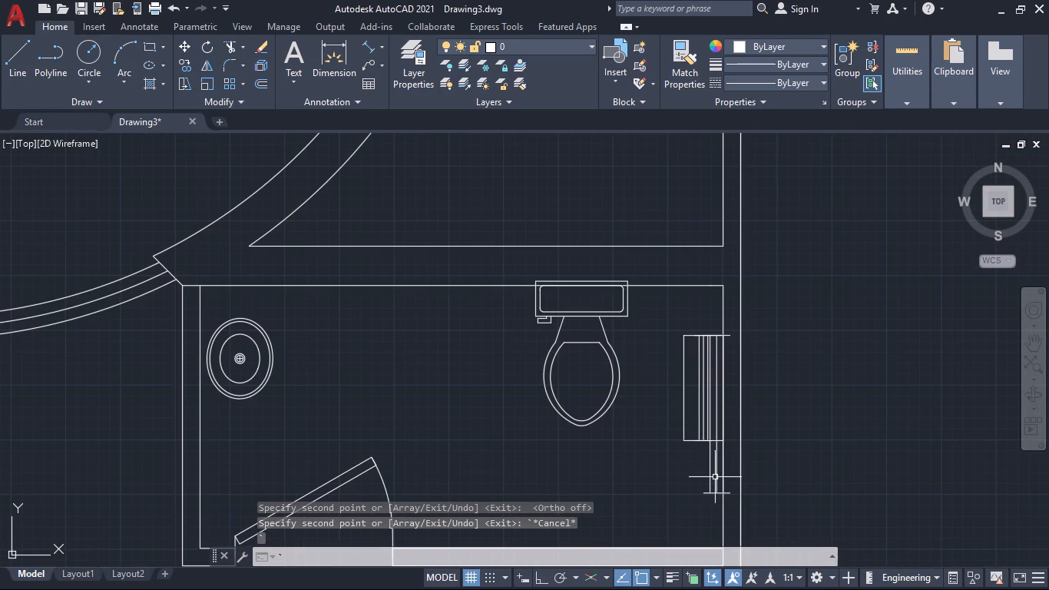
click(712, 479)
double_click(706, 489)
double_click(712, 498)
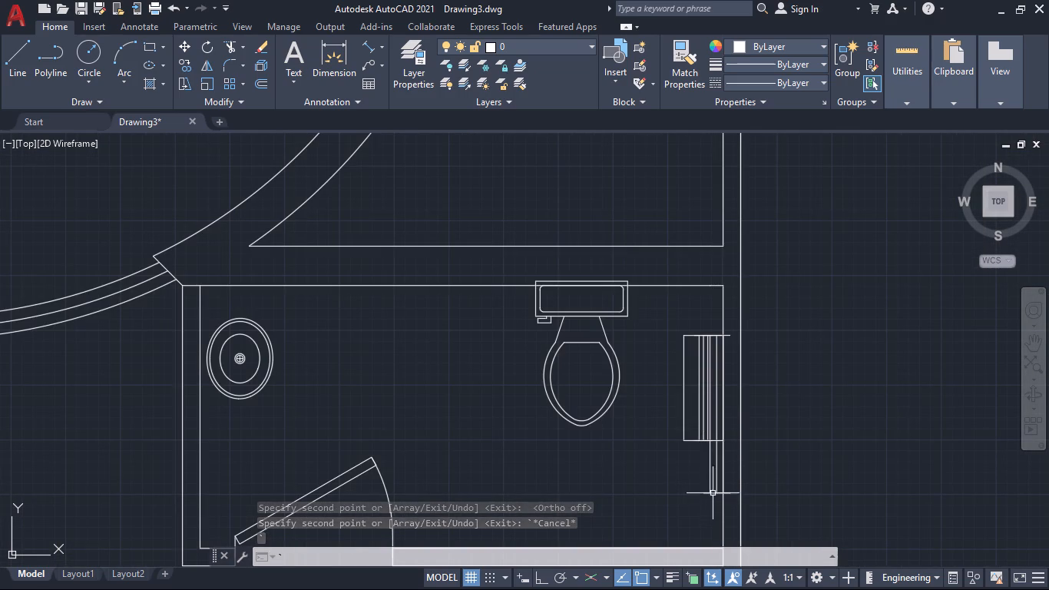
drag(713, 492, 707, 481)
key(Escape)
click(718, 503)
click(709, 479)
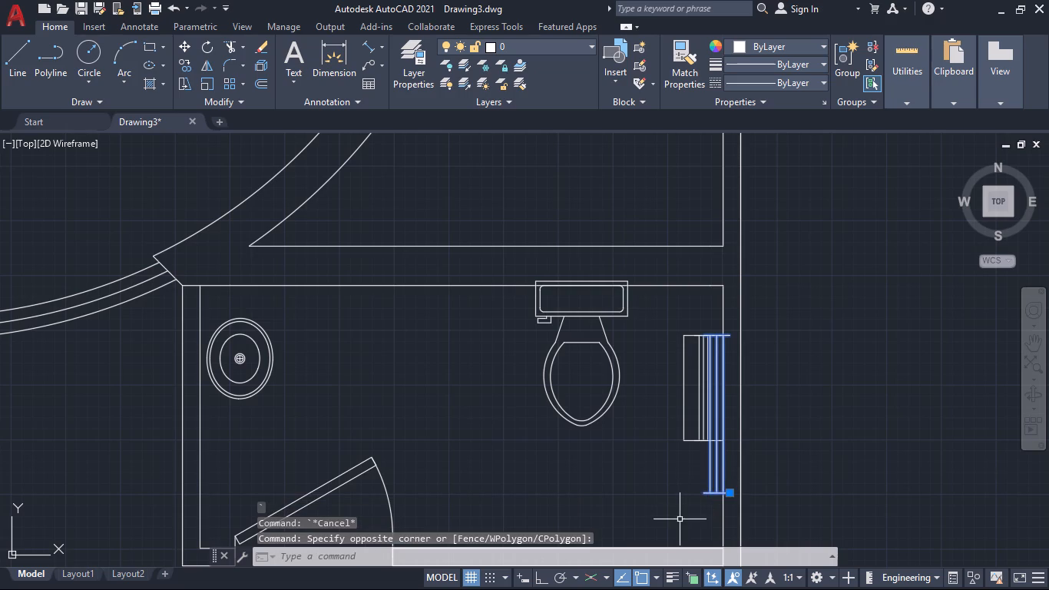
key(Delete)
Offset the toilet room's east wall inner face line 9" west into the room, meeting the new window opening.
scroll(672, 466, down, 1)
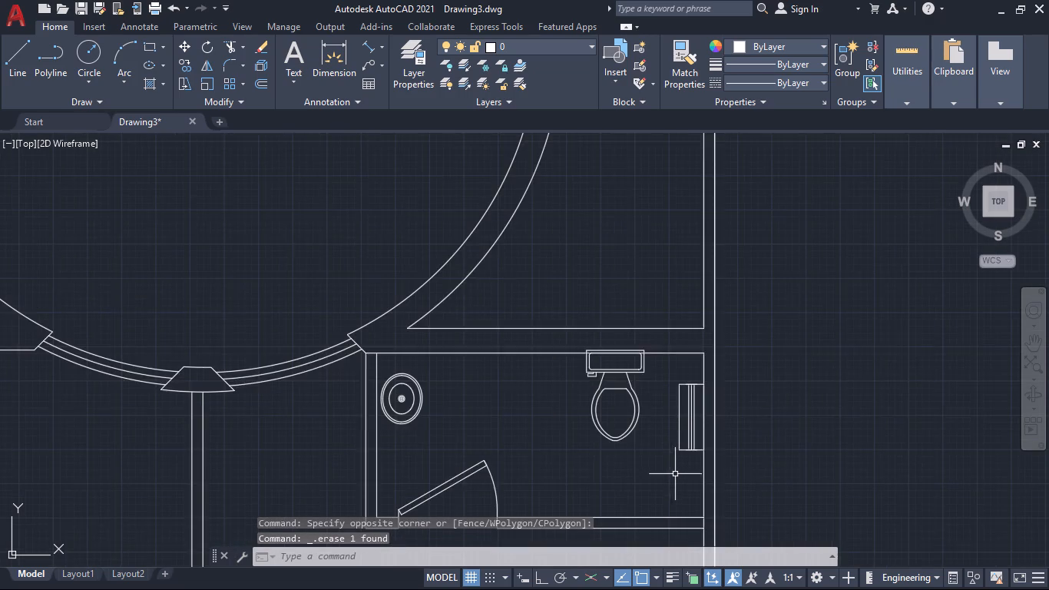
scroll(675, 479, down, 1)
scroll(657, 492, up, 2)
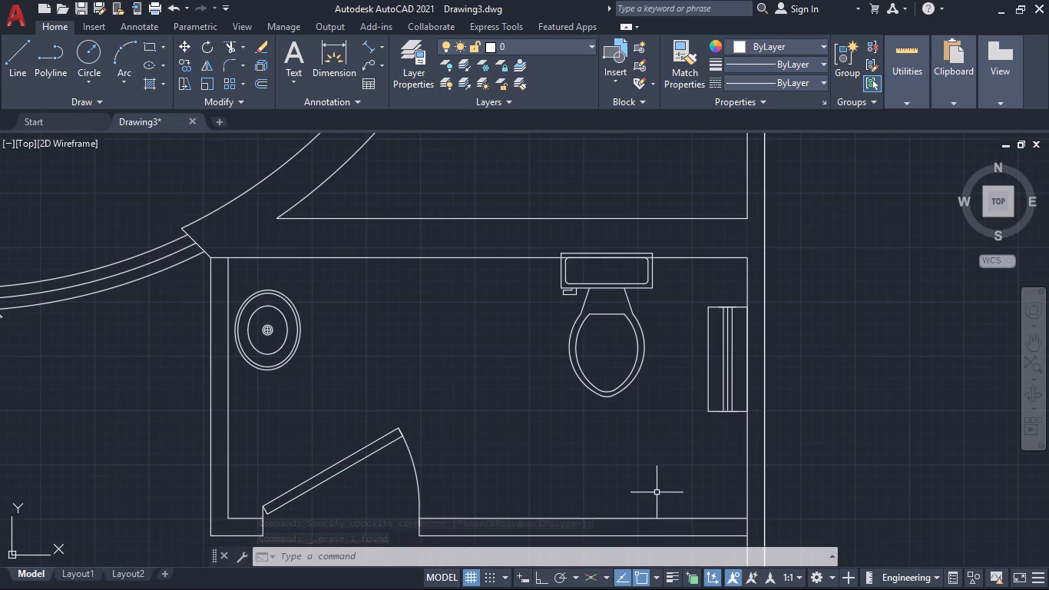
key(o)
key(Return)
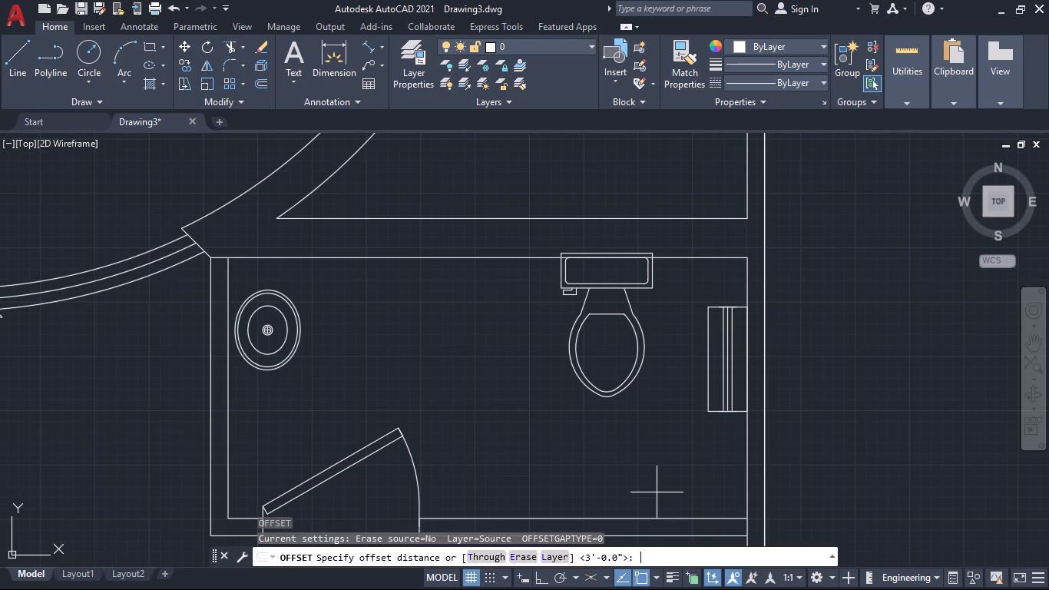
text(9")
key(Return)
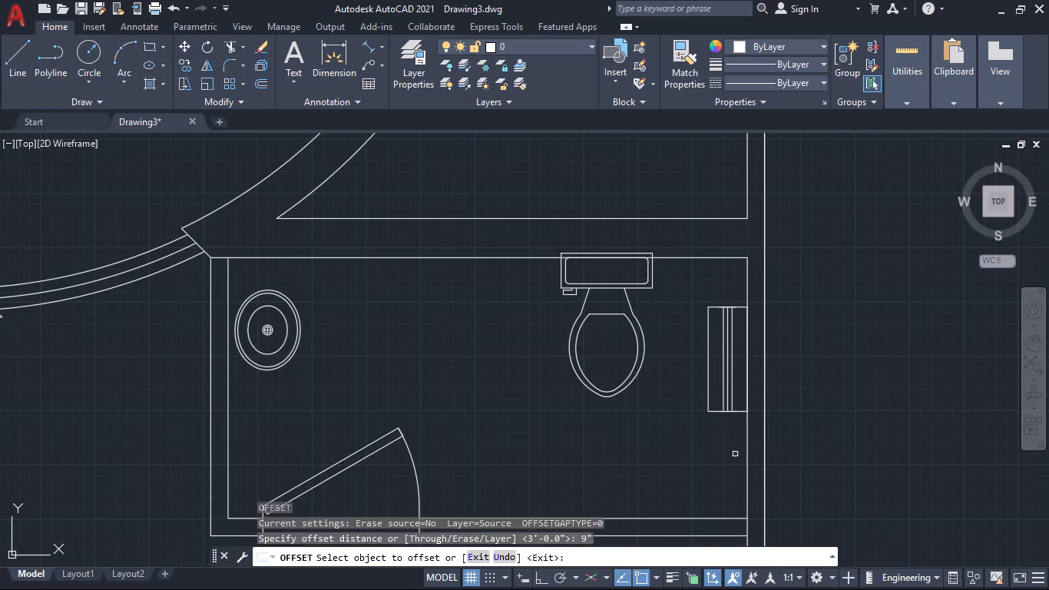
click(748, 451)
click(700, 466)
scroll(701, 466, down, 2)
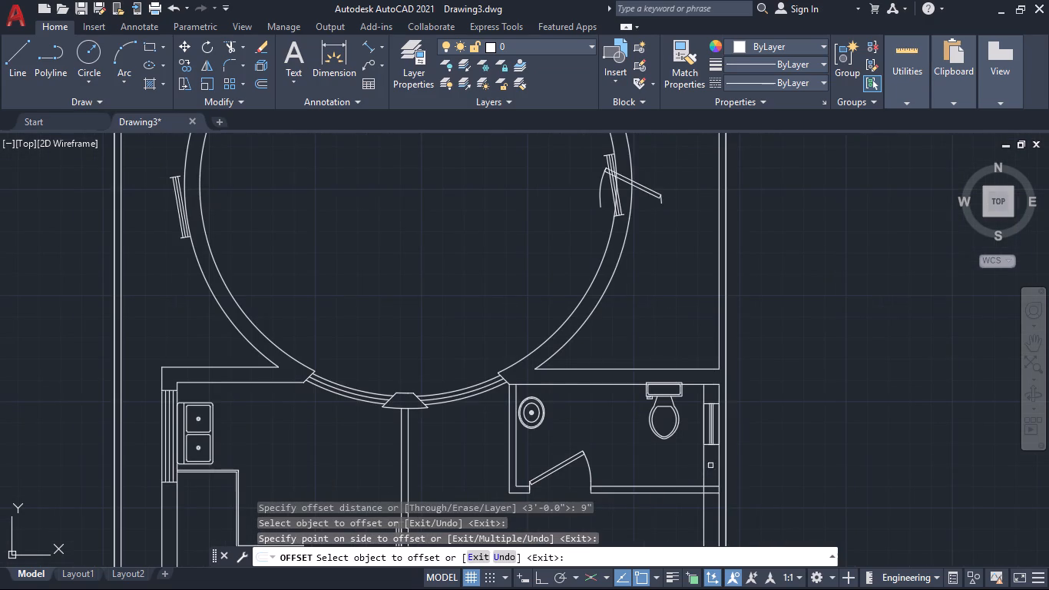
middle_drag(786, 452, 785, 424)
key(Escape)
Trim the toilet room's south wall lines east of the offset line, and the offset line itself south of the room.
text(tr)
key(Return)
scroll(736, 403, up, 2)
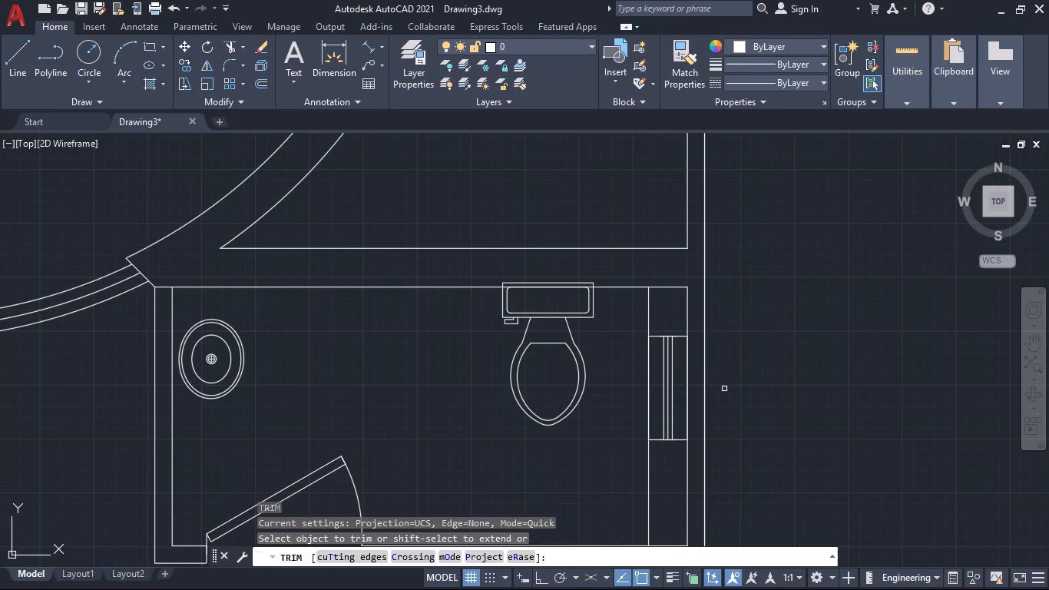
scroll(720, 375, down, 1)
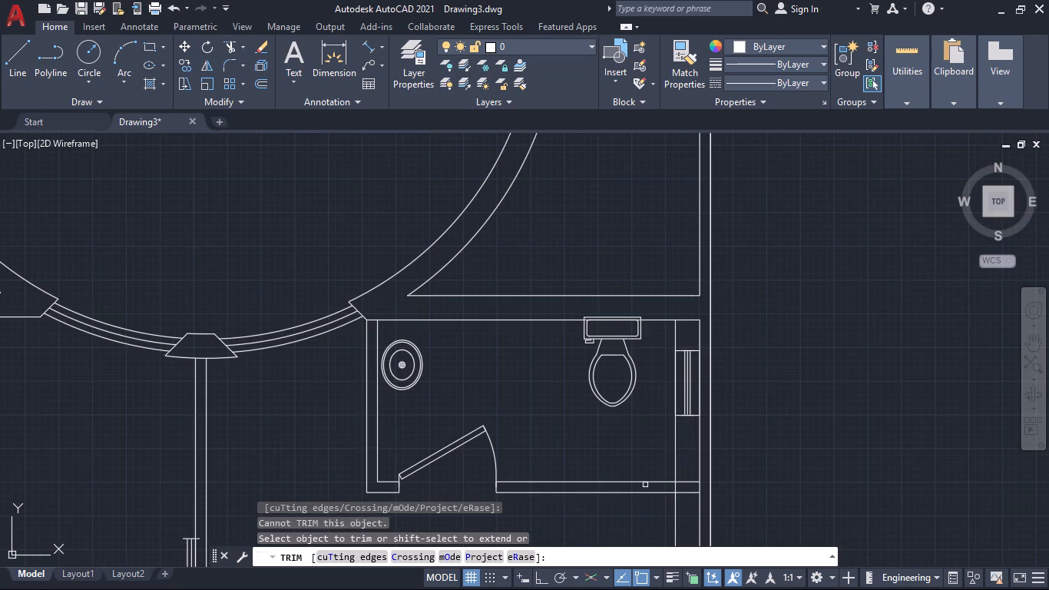
click(691, 466)
click(690, 505)
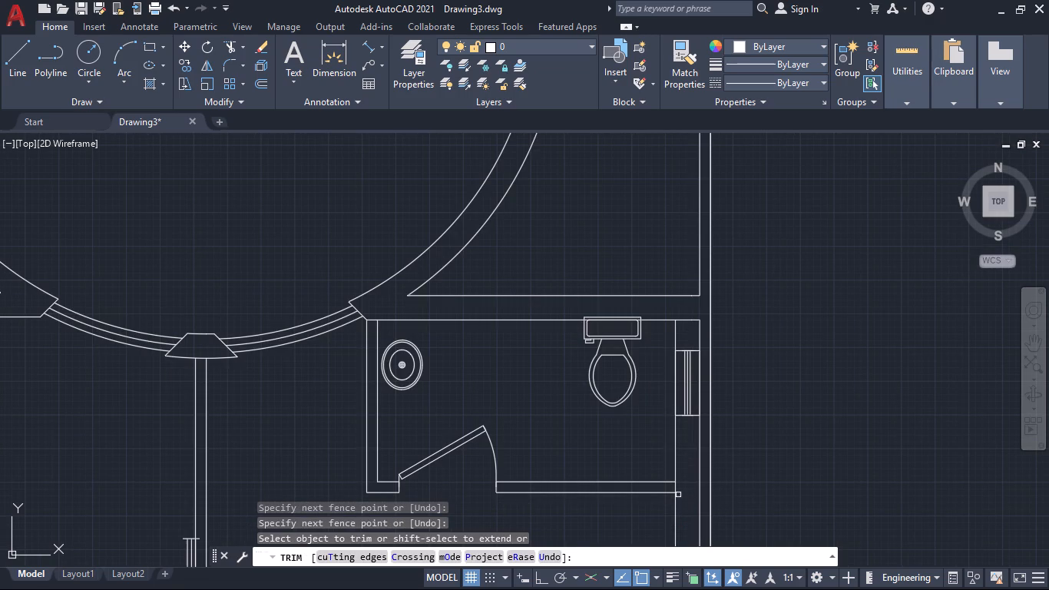
click(677, 486)
scroll(676, 493, down, 1)
middle_drag(651, 527, 651, 353)
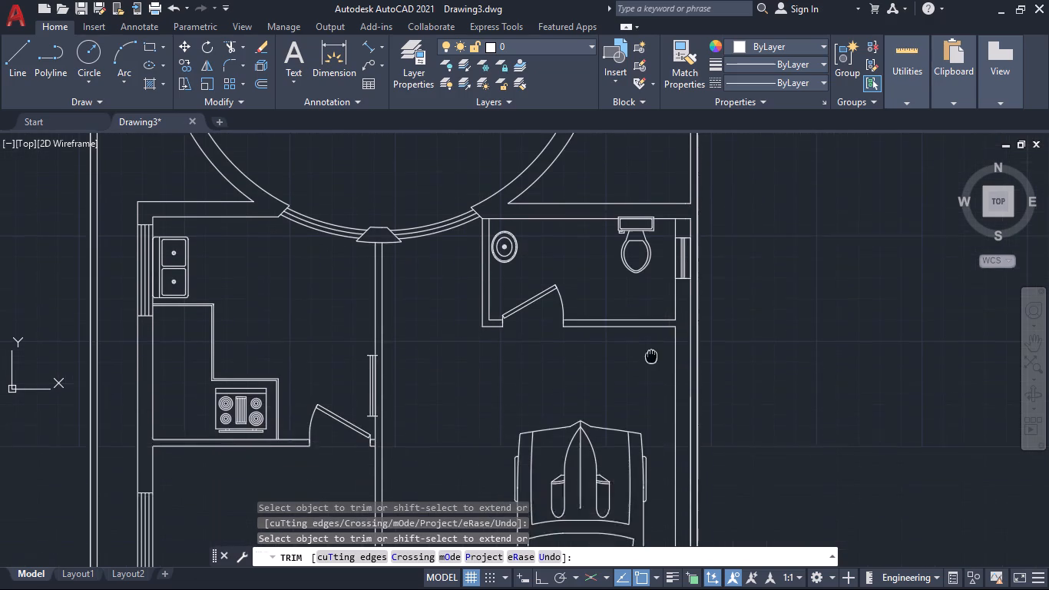
middle_drag(651, 353, 650, 336)
click(673, 371)
scroll(660, 380, down, 2)
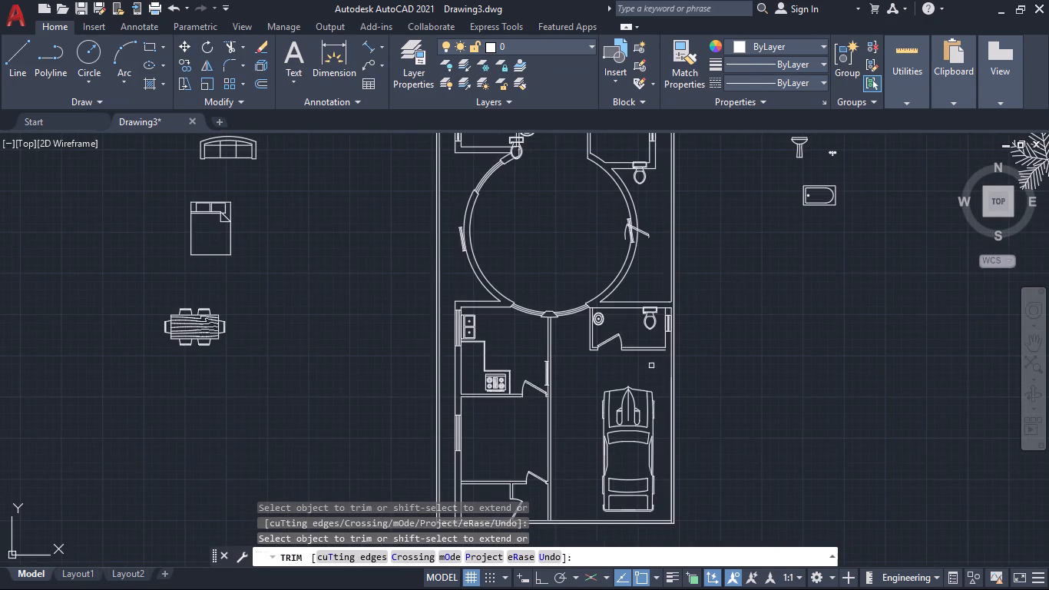
Extend the outer line of the toilet room's south wall east to the long east wall line.
scroll(653, 361, up, 2)
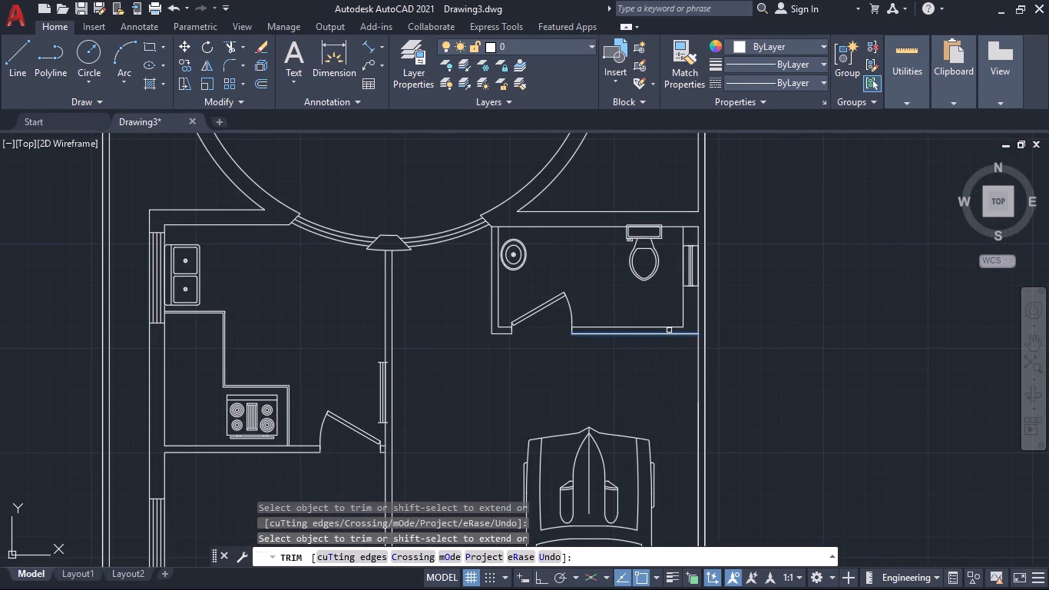
shift+click(669, 330)
shift+click(664, 344)
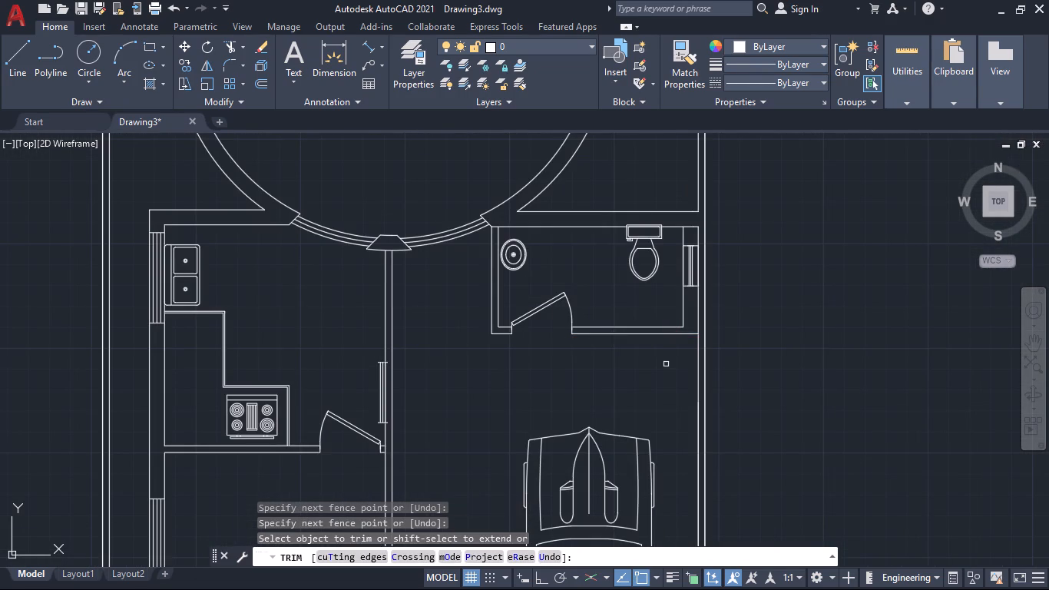
Examine the toilet room's new window and thickened east wall, plus the overall floor plan, and leave Trim.
scroll(666, 365, down, 2)
scroll(676, 333, up, 3)
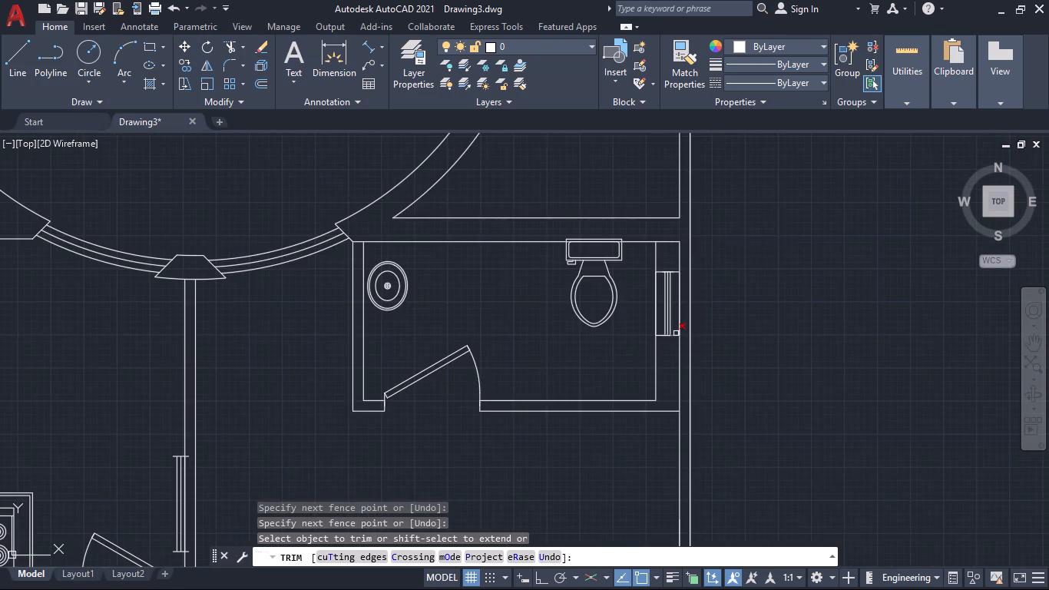
scroll(676, 333, up, 1)
scroll(676, 333, down, 3)
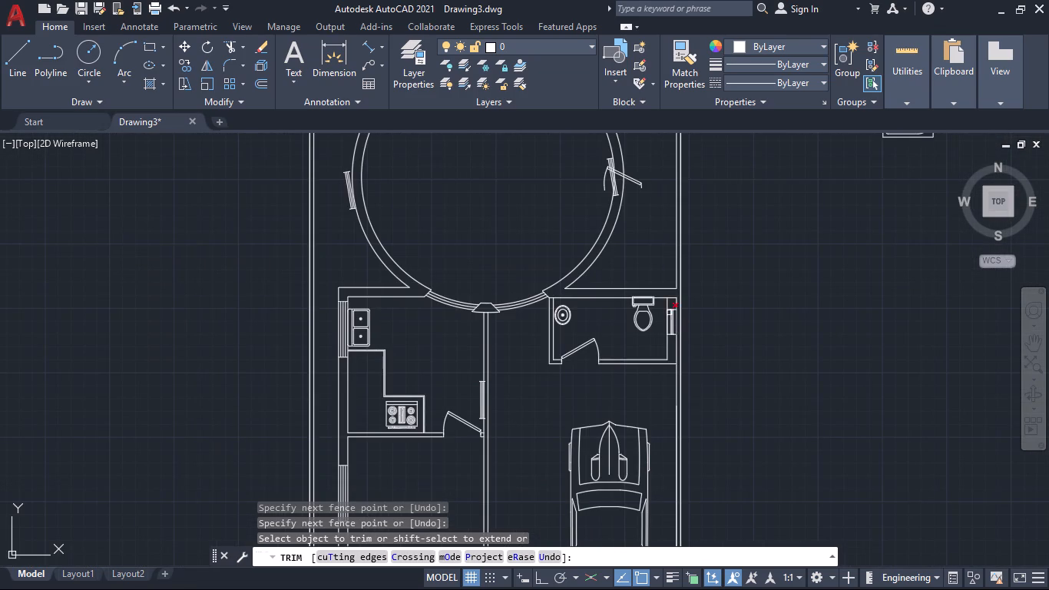
scroll(667, 280, up, 2)
scroll(625, 361, down, 3)
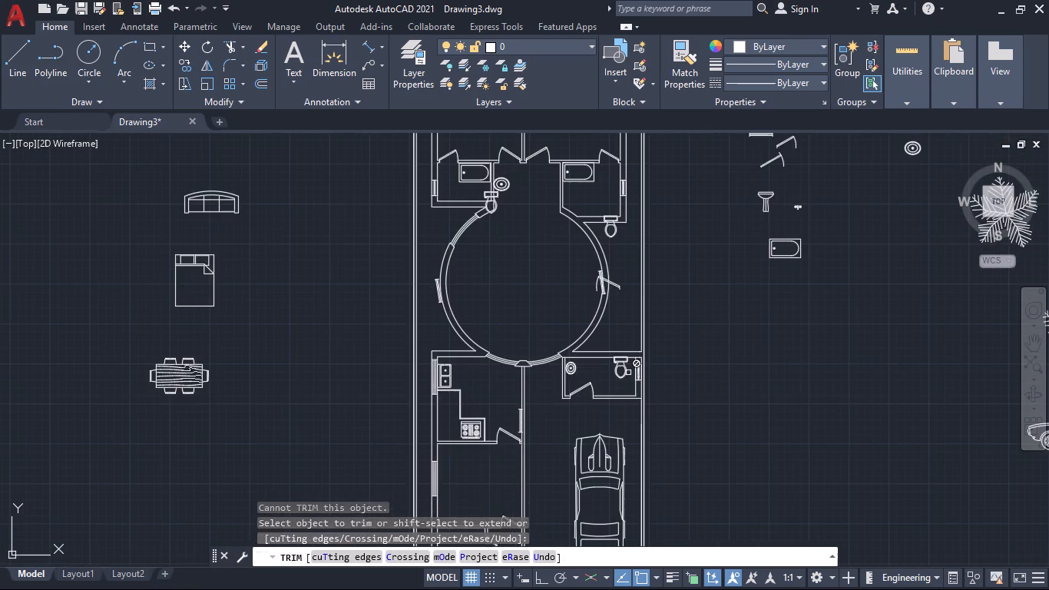
scroll(629, 379, down, 1)
scroll(628, 381, up, 2)
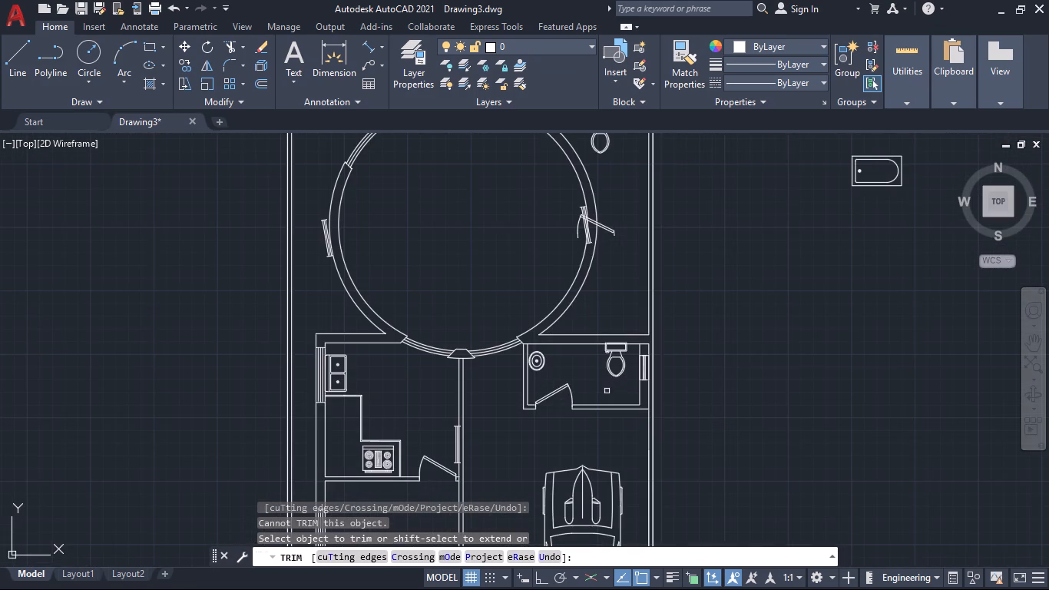
middle_drag(591, 390, 630, 373)
scroll(628, 365, down, 2)
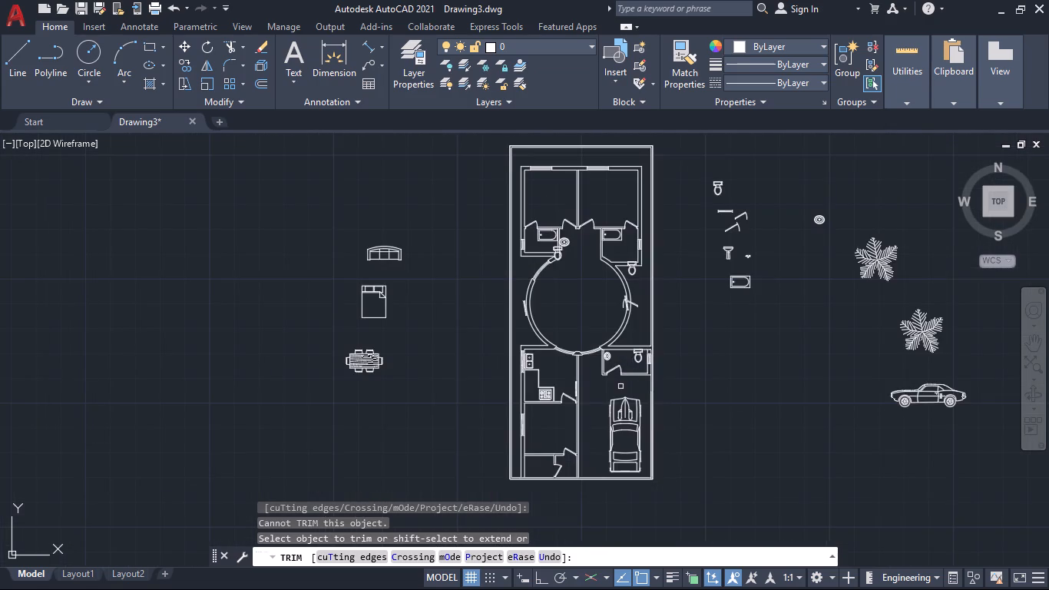
scroll(620, 388, up, 2)
scroll(620, 388, down, 2)
middle_drag(591, 419, 634, 351)
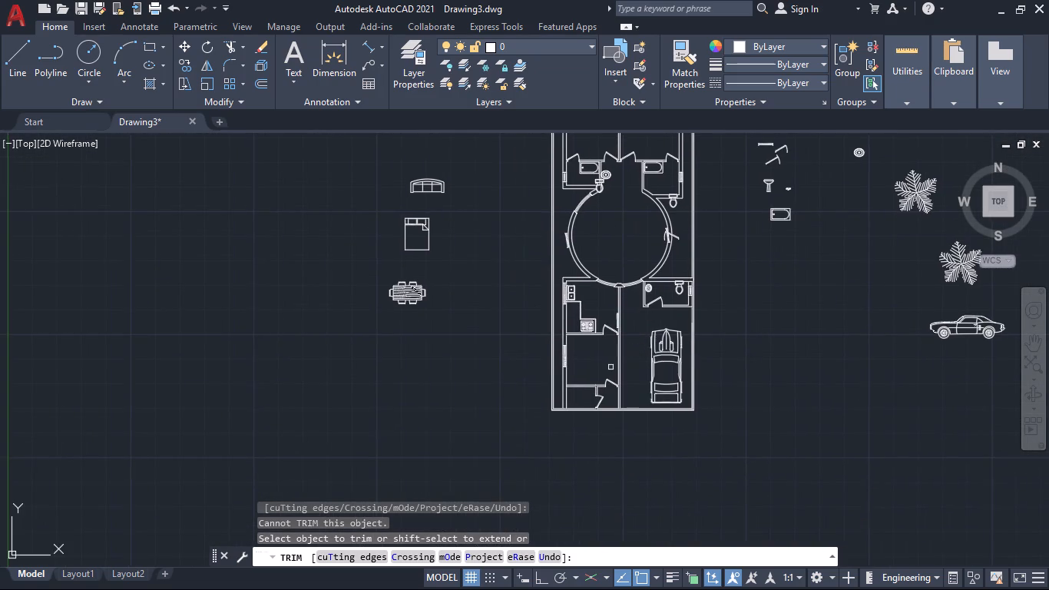
scroll(586, 366, up, 2)
scroll(585, 366, down, 2)
middle_drag(451, 287, 416, 341)
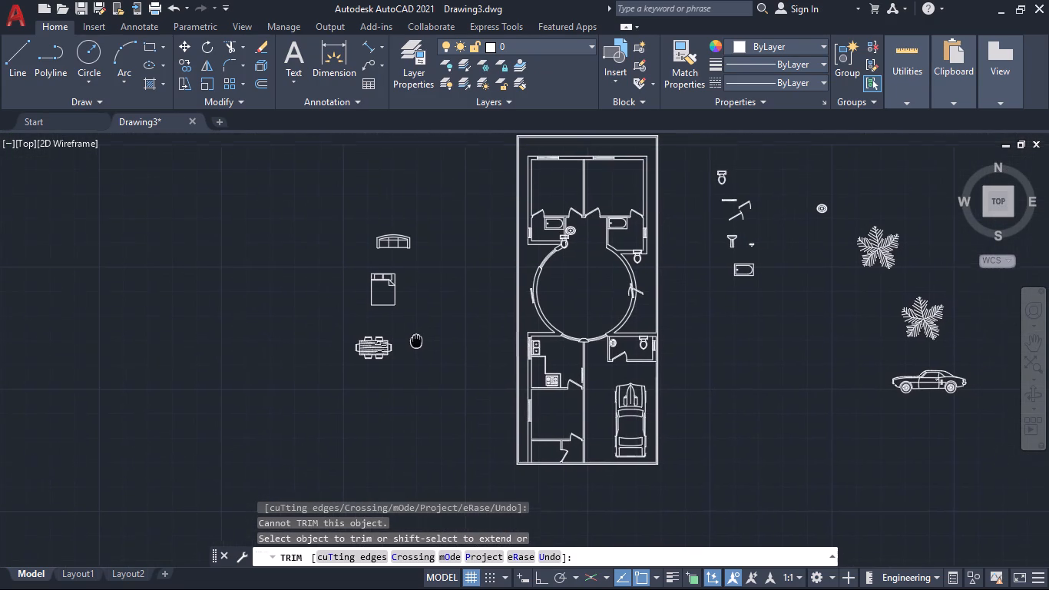
middle_drag(416, 341, 416, 342)
key(Escape)
Move the sofa from beside the plan into the room south of the kitchen, against its north wall in the northwest corner.
click(438, 263)
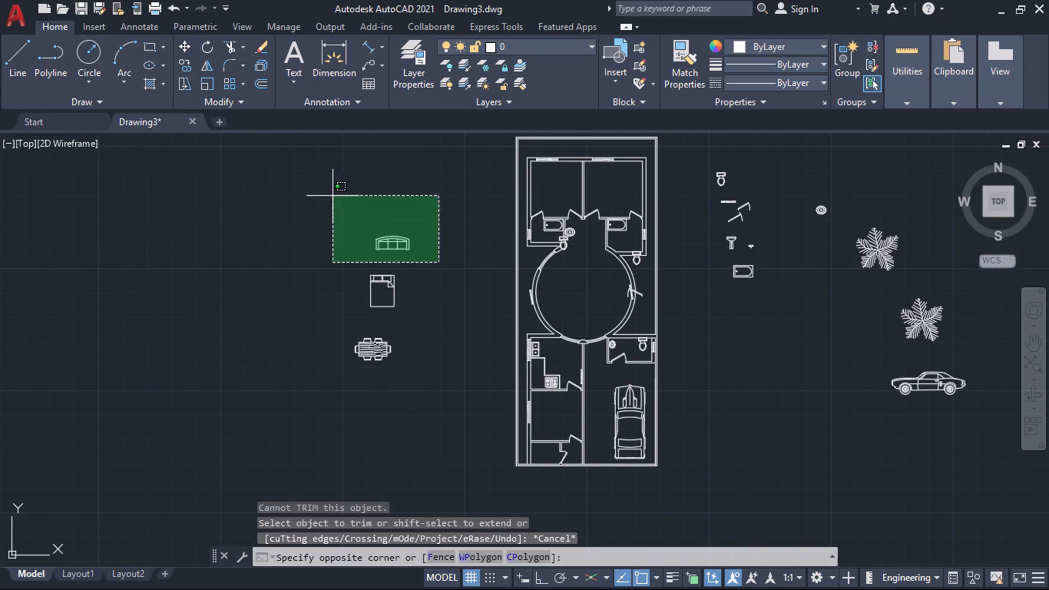
click(330, 194)
key(m)
key(Return)
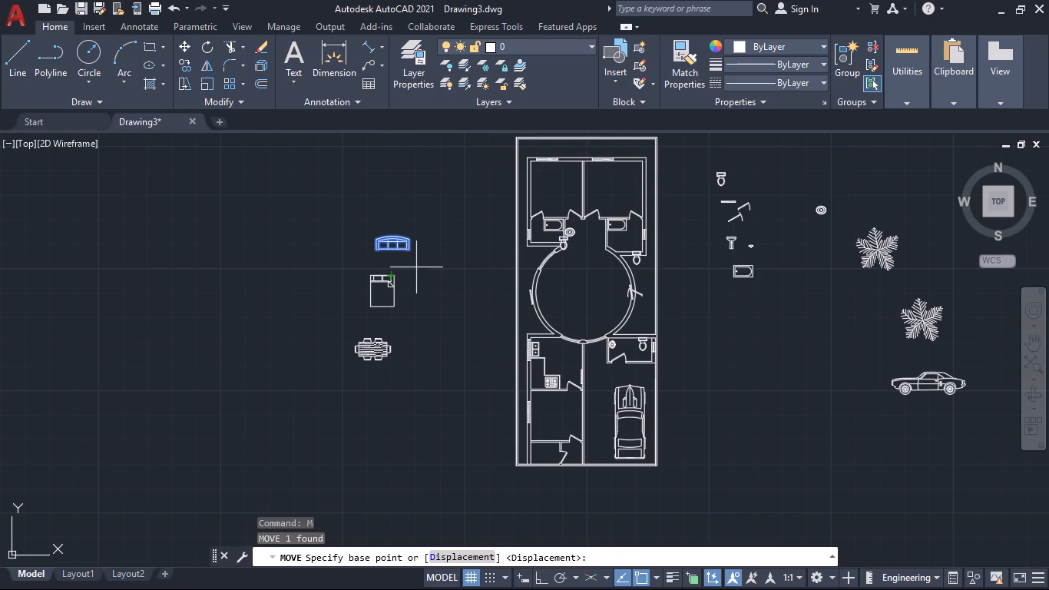
click(408, 250)
scroll(584, 406, up, 2)
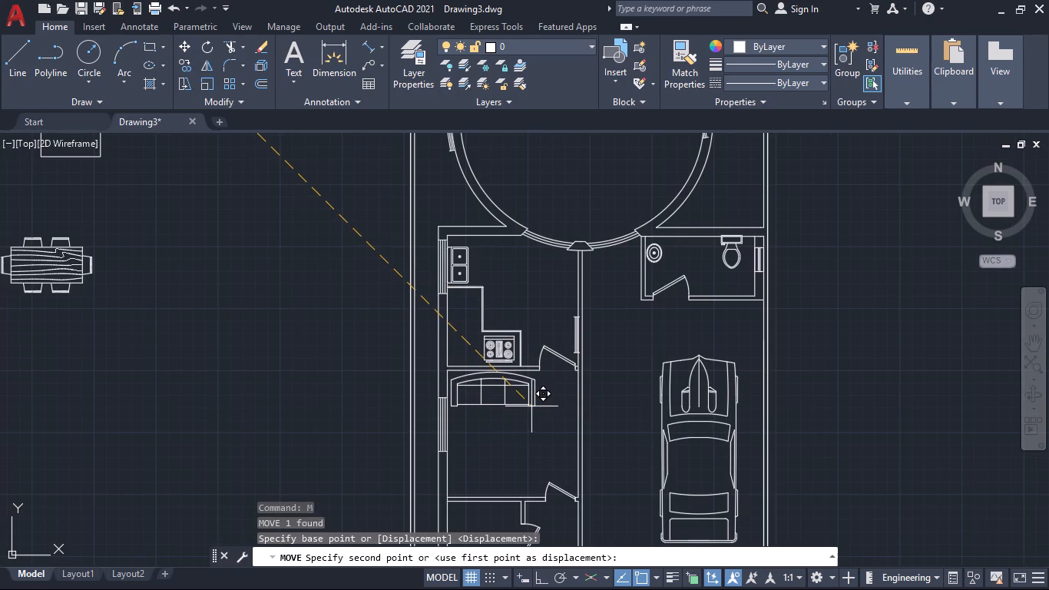
click(530, 406)
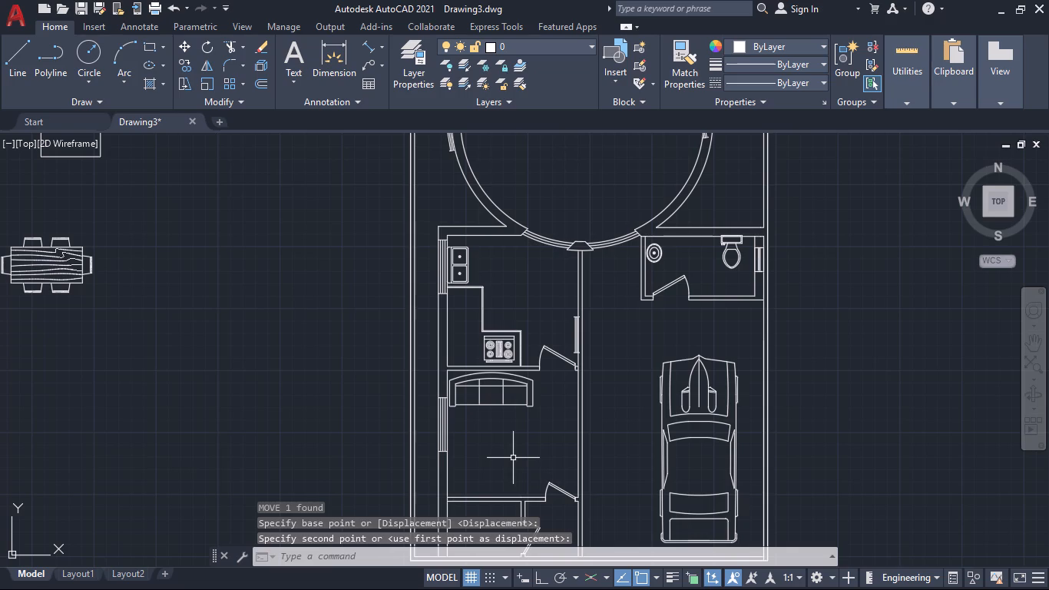
Copy the sofa straight south from its front edge midpoint, perpendicular to the same room's south wall.
text(co)
key(Return)
click(522, 395)
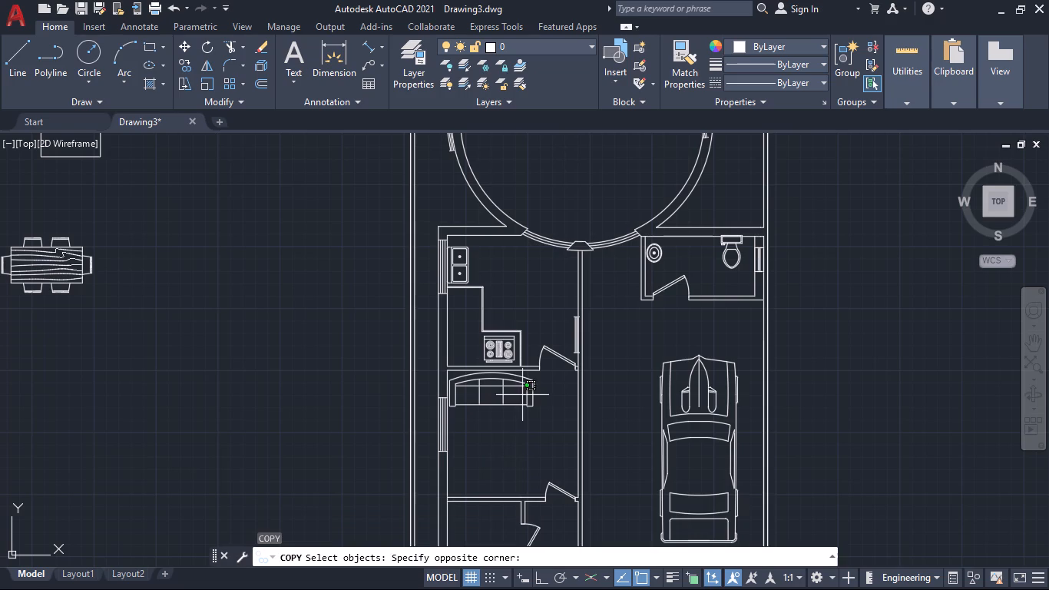
click(528, 405)
click(538, 410)
click(526, 403)
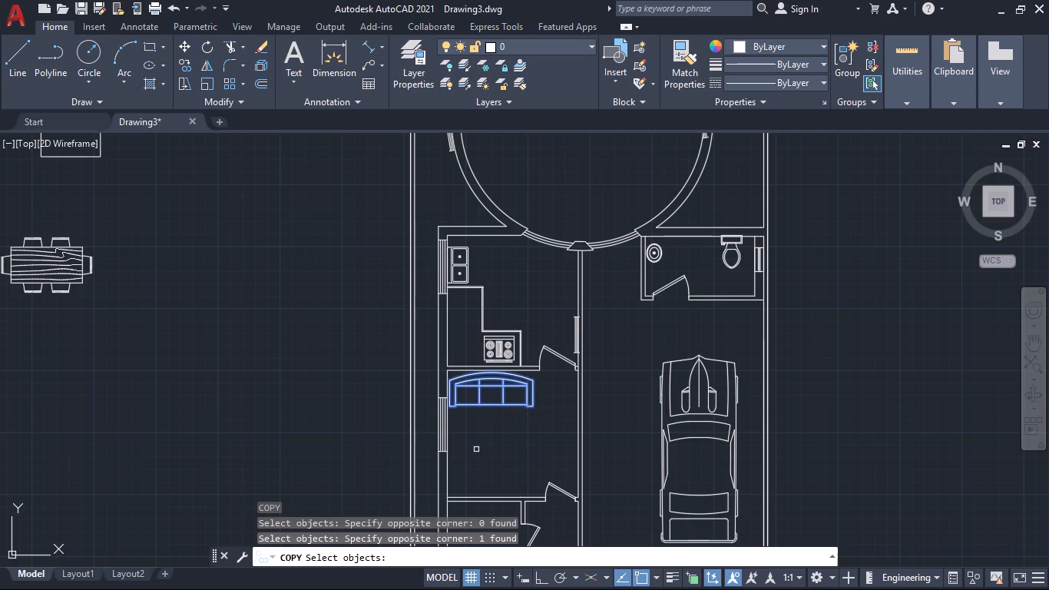
key(Return)
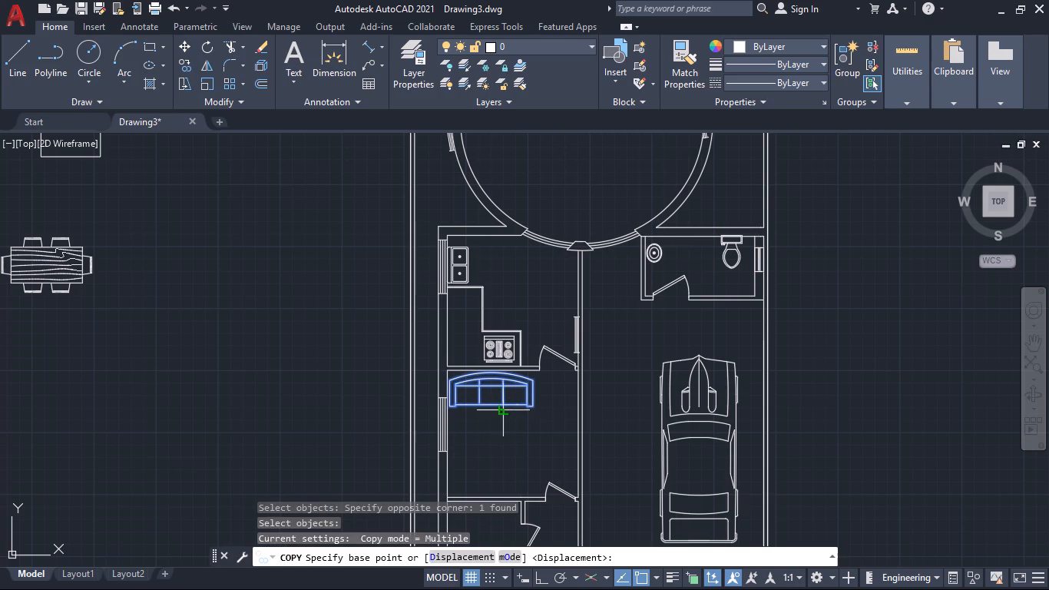
click(491, 399)
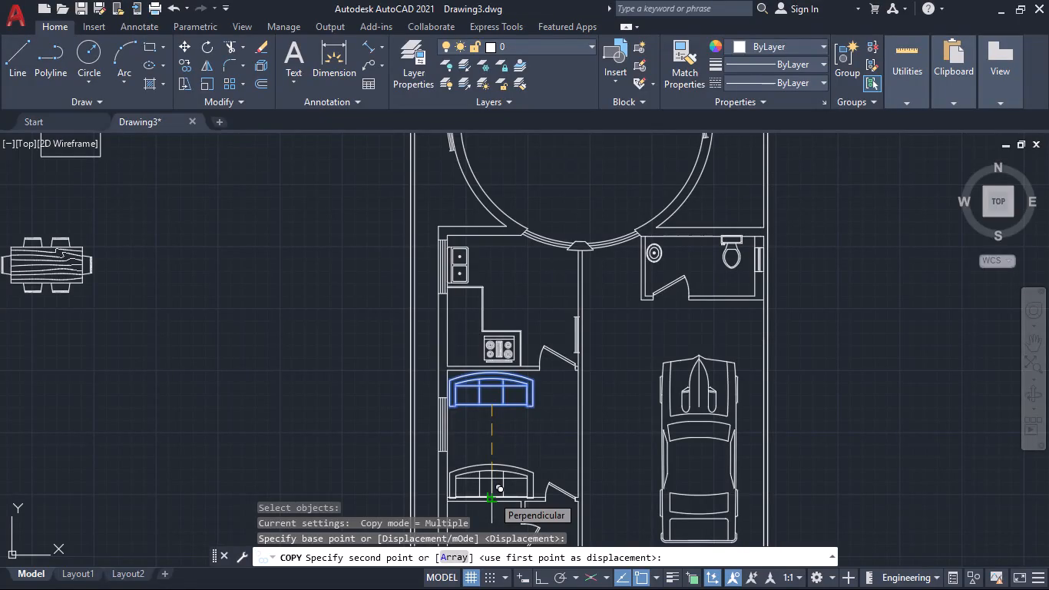
click(491, 496)
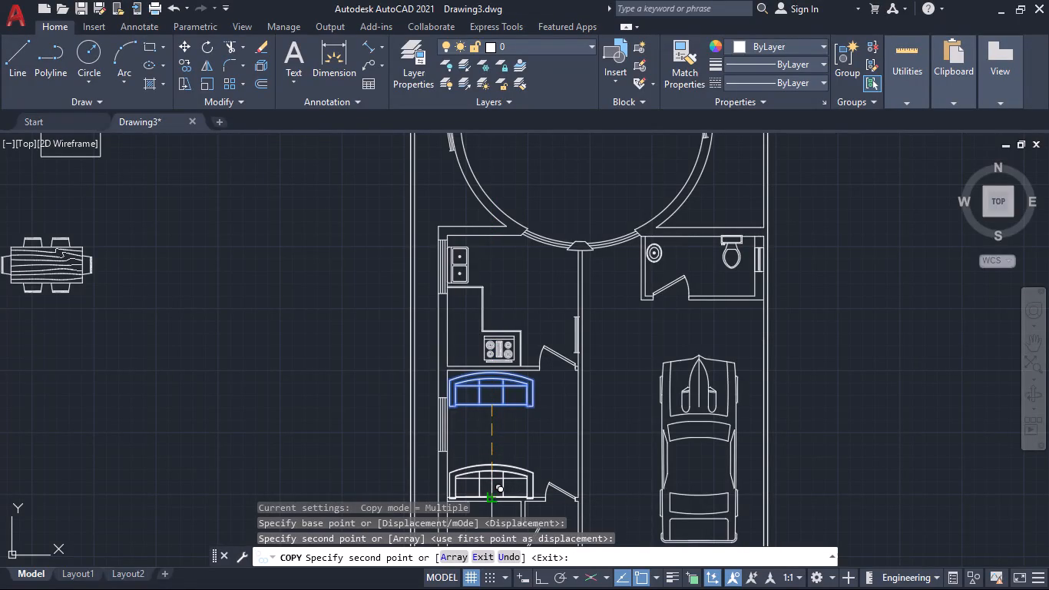
scroll(723, 386, down, 2)
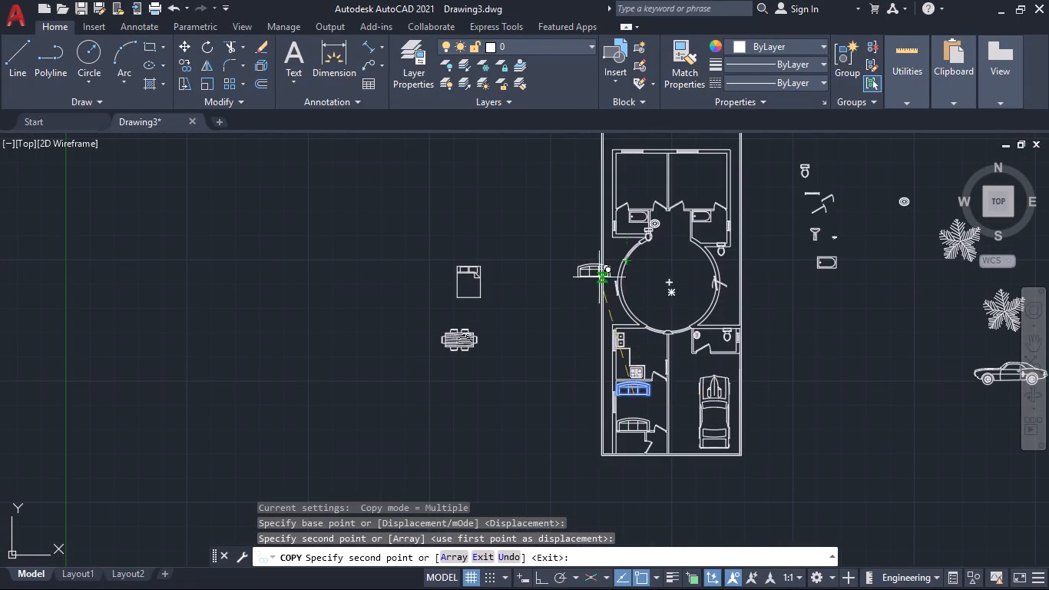
key(Escape)
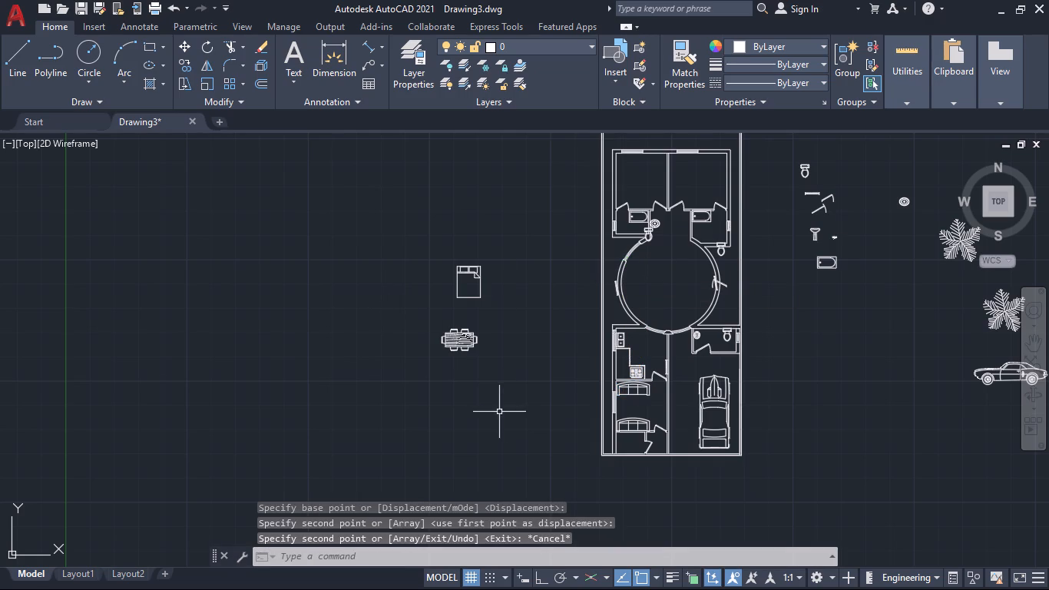
Rotate the southern sofa copy 180° about its front edge midpoint so its seat faces the northern sofa.
middle_drag(503, 411, 409, 357)
middle_drag(478, 401, 462, 402)
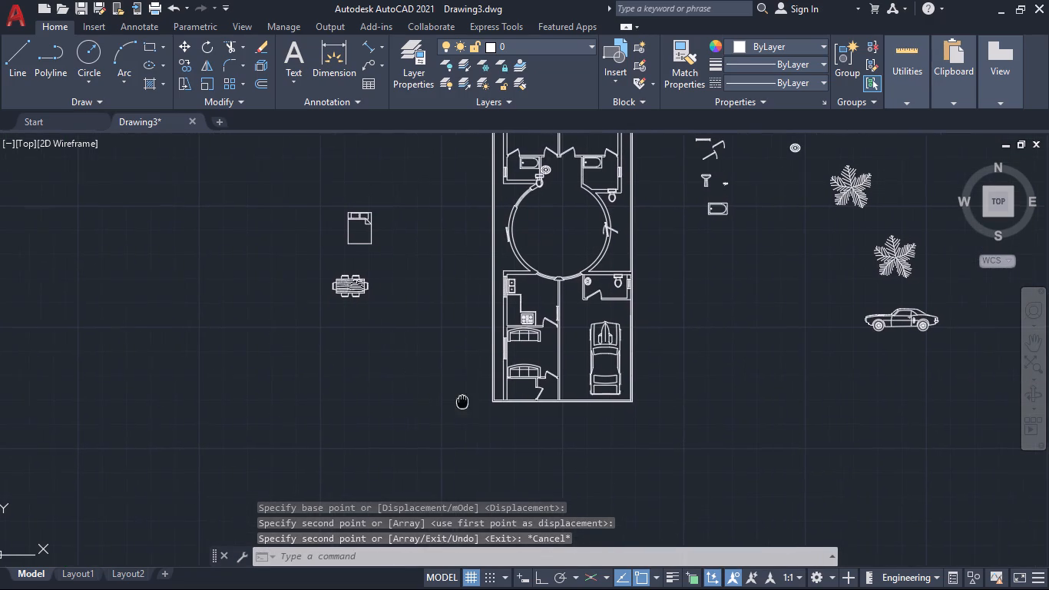
middle_drag(462, 402, 445, 415)
scroll(503, 359, up, 3)
text(ro)
key(Return)
key(Return)
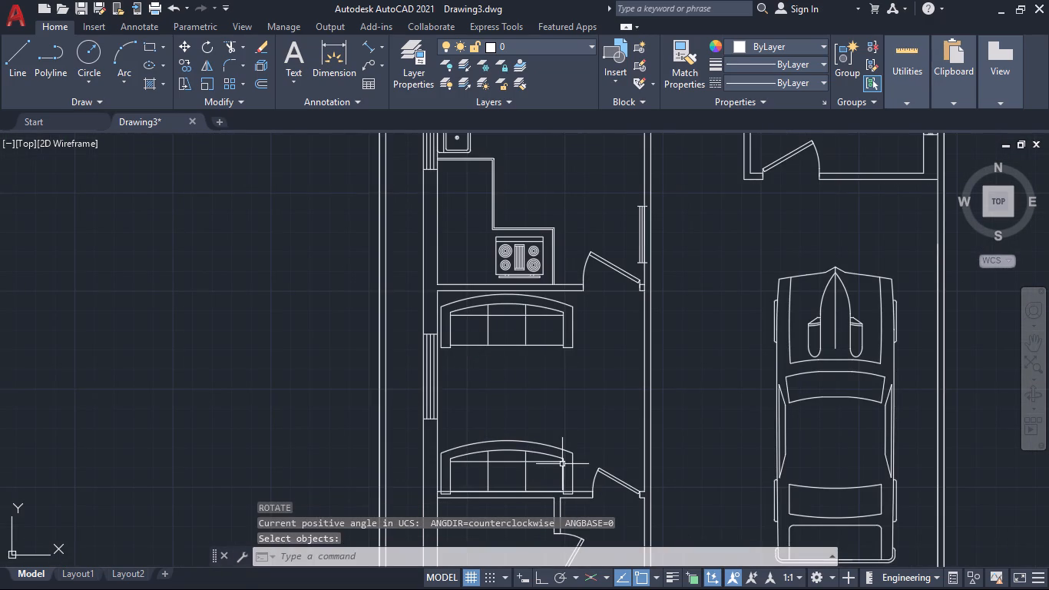
text(ro)
key(Return)
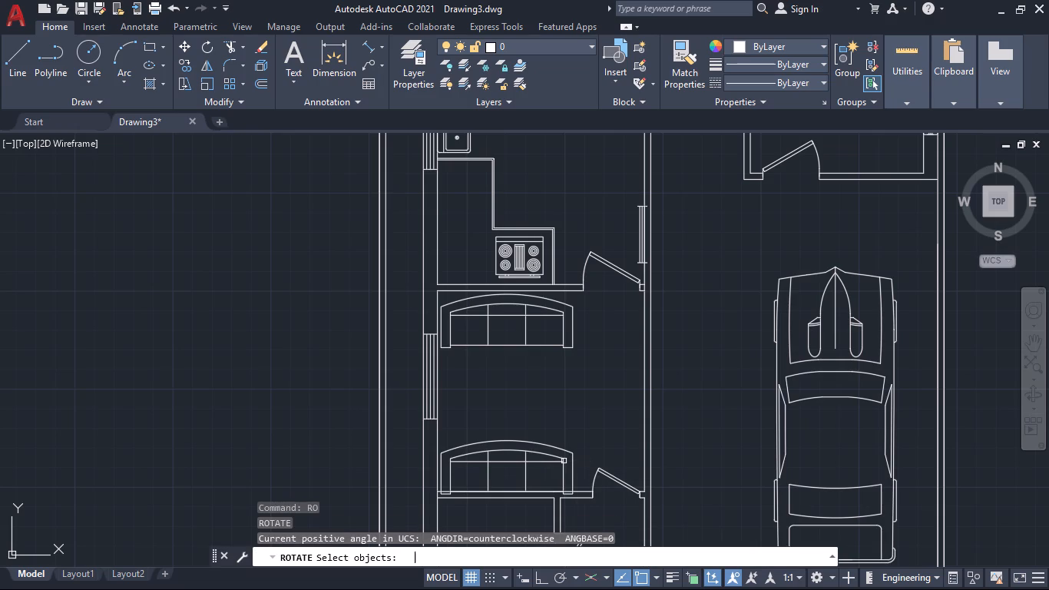
click(569, 478)
click(528, 453)
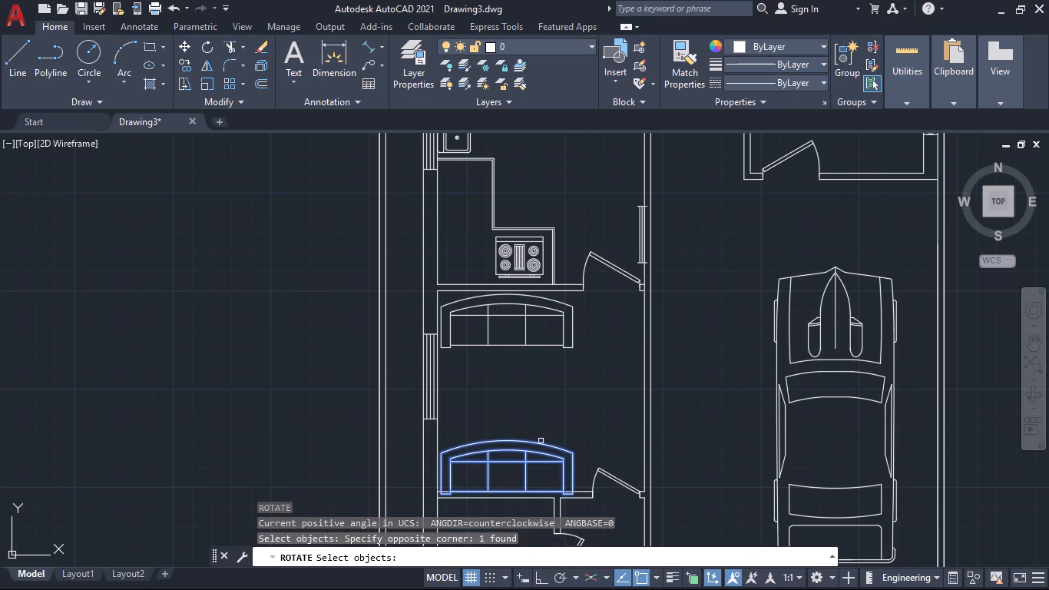
key(Return)
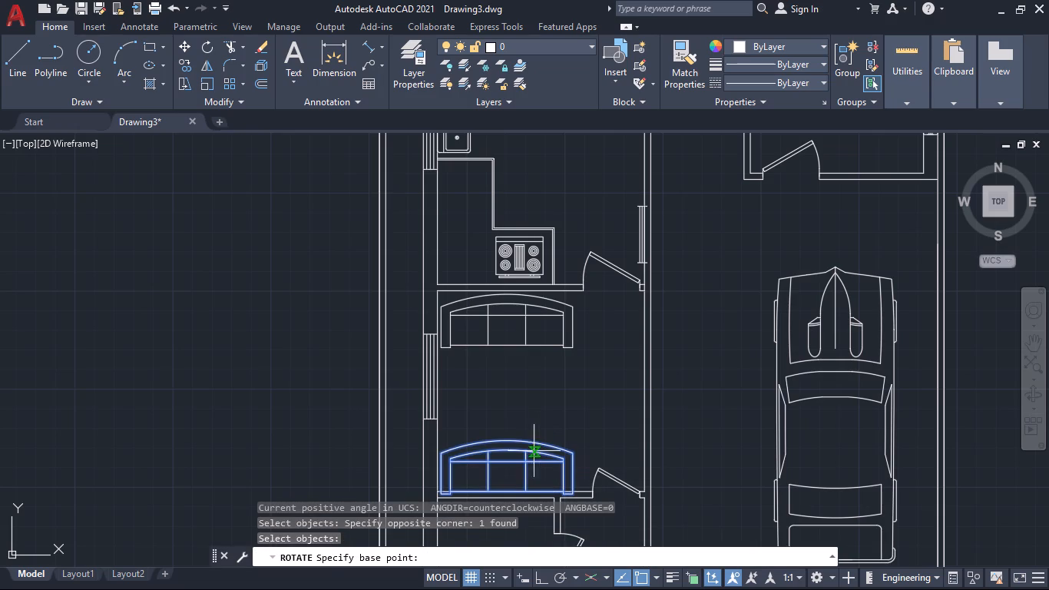
click(505, 494)
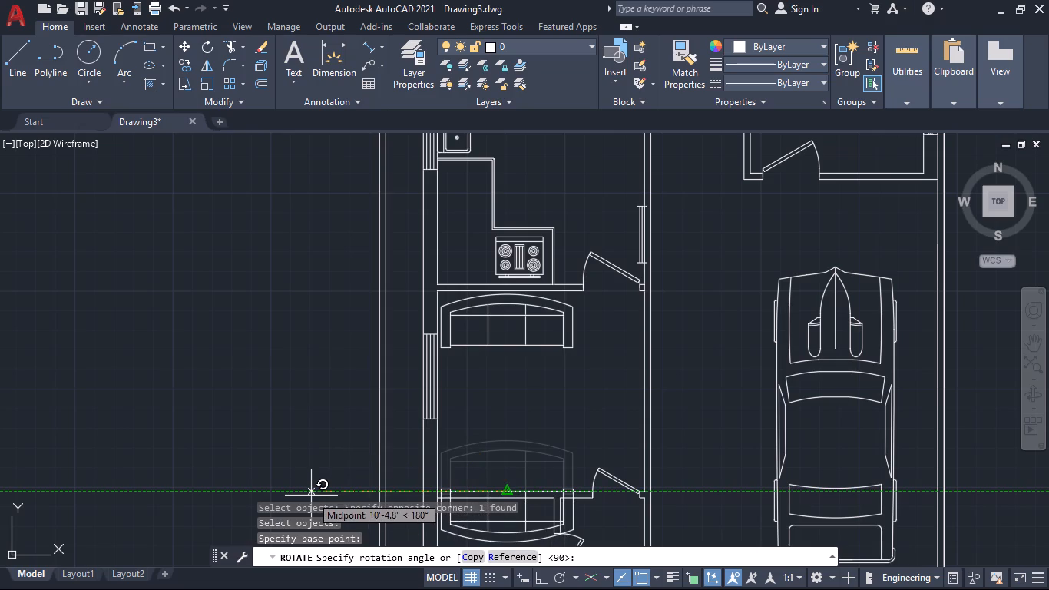
click(366, 486)
Move the rotated sofa straight north by its back's midpoint until its back touches the inner line of the room's south wall.
scroll(487, 414, down, 1)
middle_drag(499, 417, 500, 368)
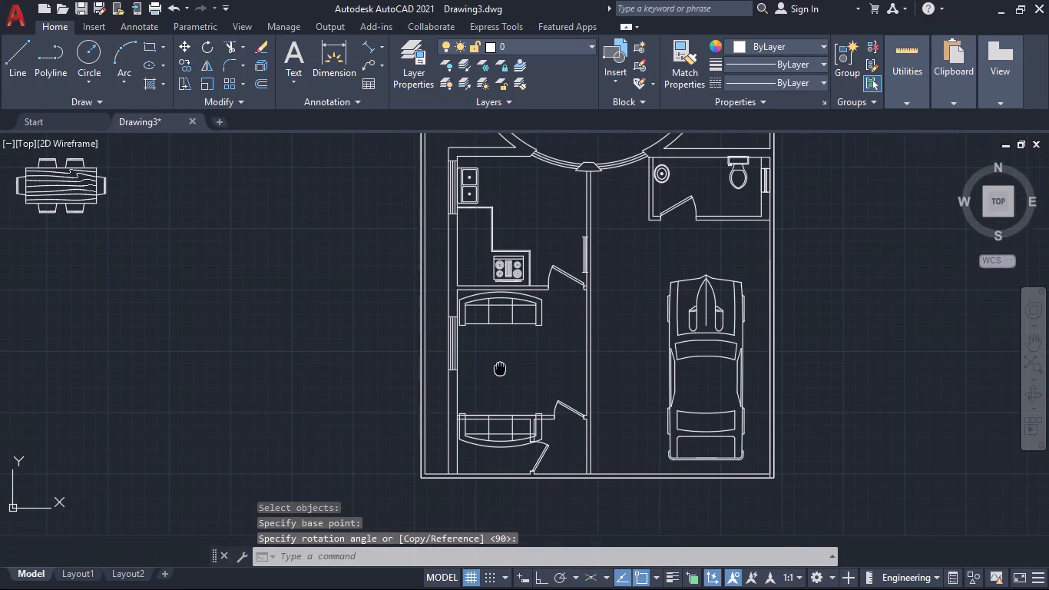
middle_drag(500, 368, 500, 363)
click(491, 436)
click(491, 434)
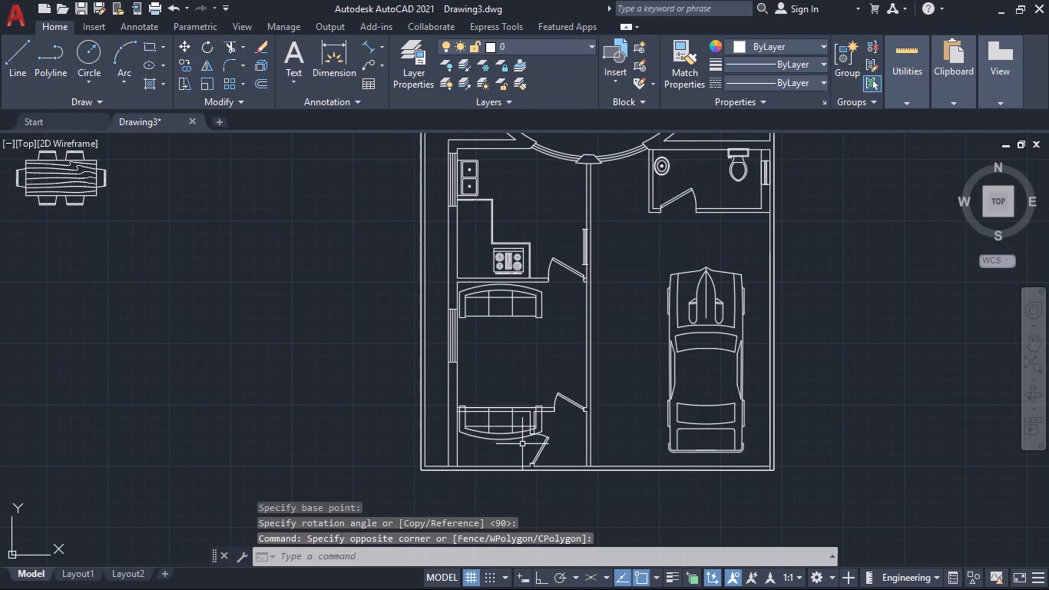
click(523, 444)
click(496, 435)
key(m)
key(Return)
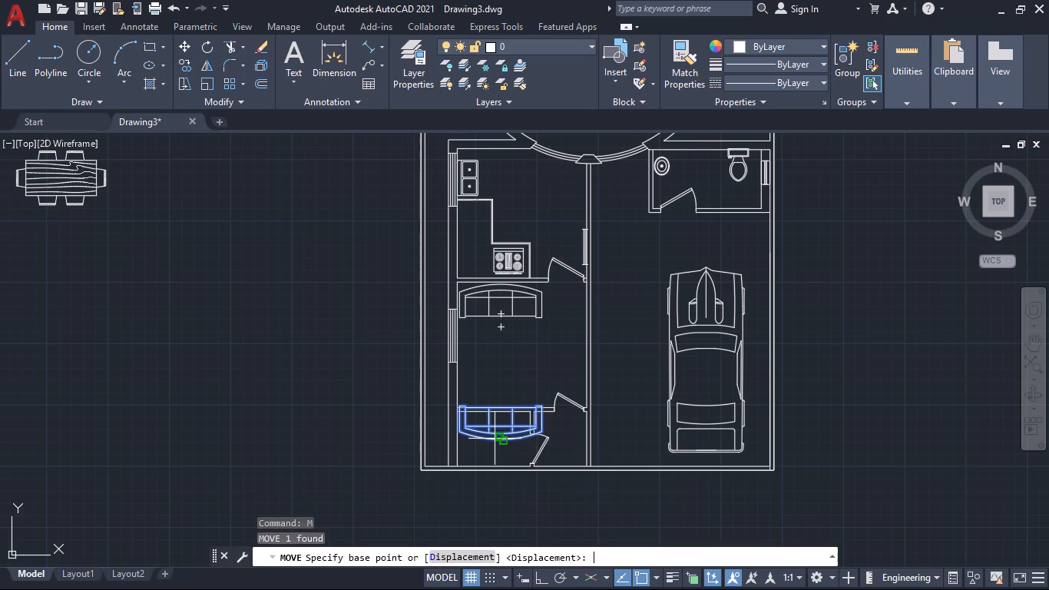
scroll(472, 422, up, 3)
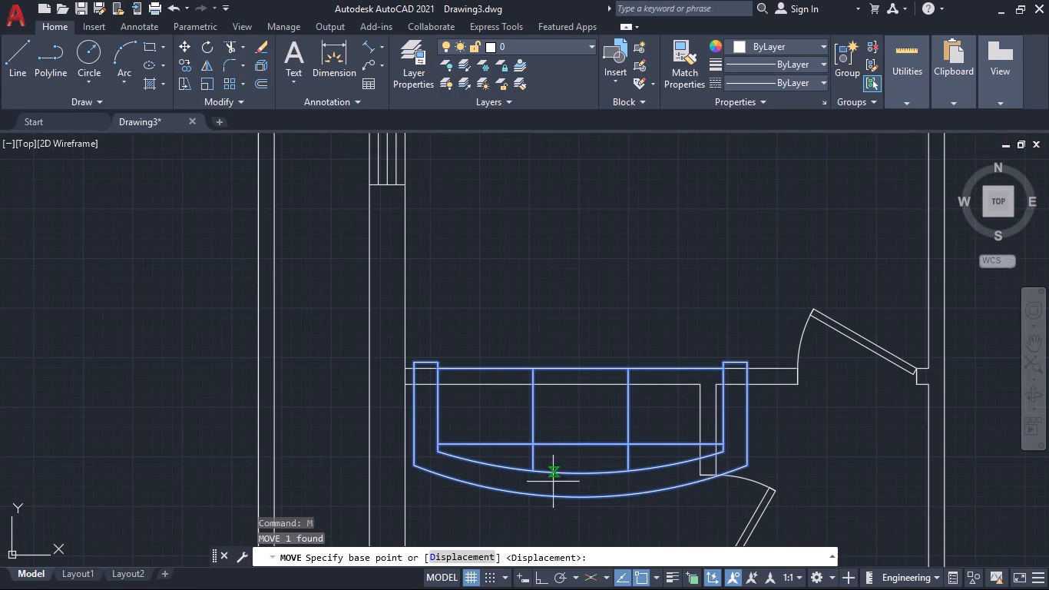
click(581, 500)
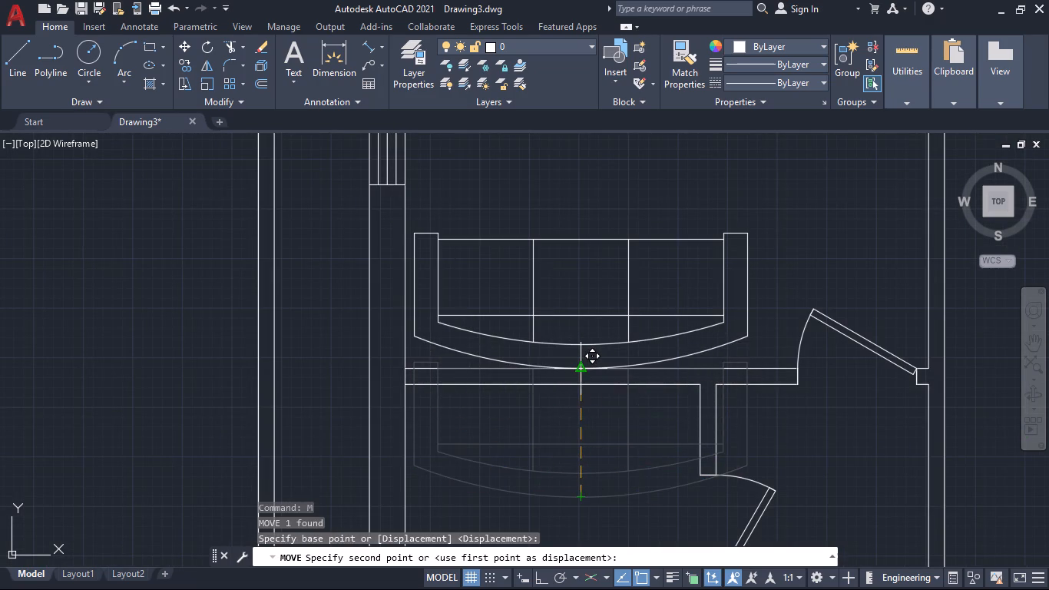
click(581, 365)
scroll(609, 443, down, 2)
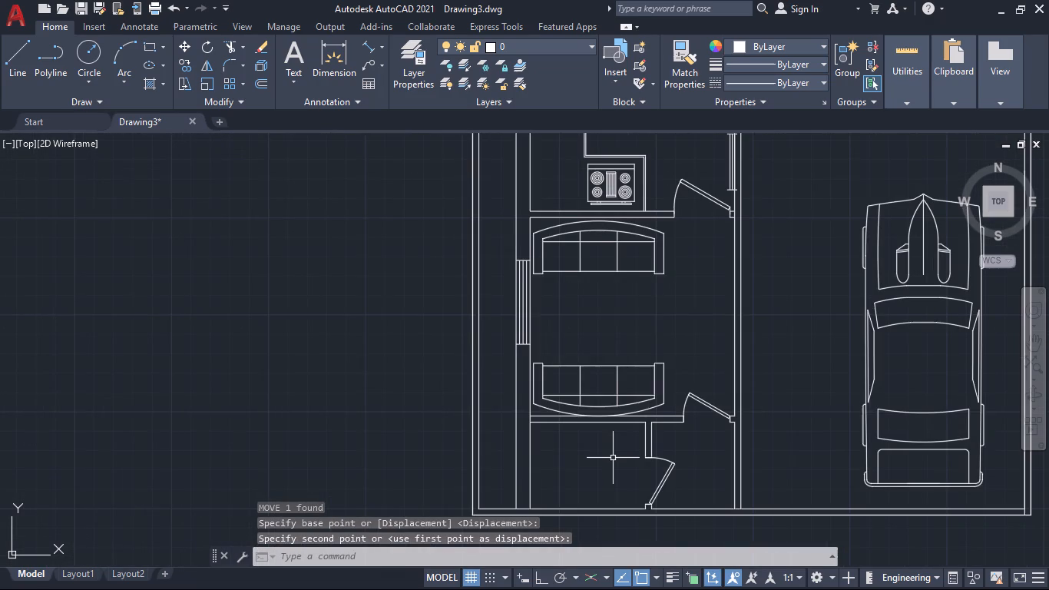
Examine the floor plan from the sofa room and garage up past the circular hall to the bathrooms.
middle_drag(613, 457, 544, 456)
scroll(622, 441, down, 1)
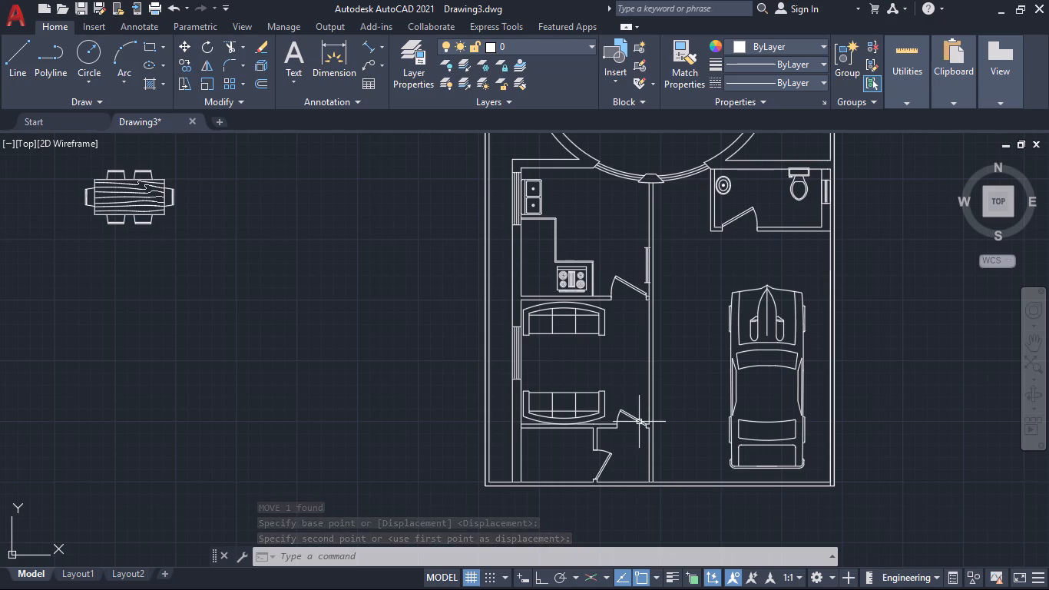
scroll(741, 425, down, 1)
middle_drag(862, 396, 853, 439)
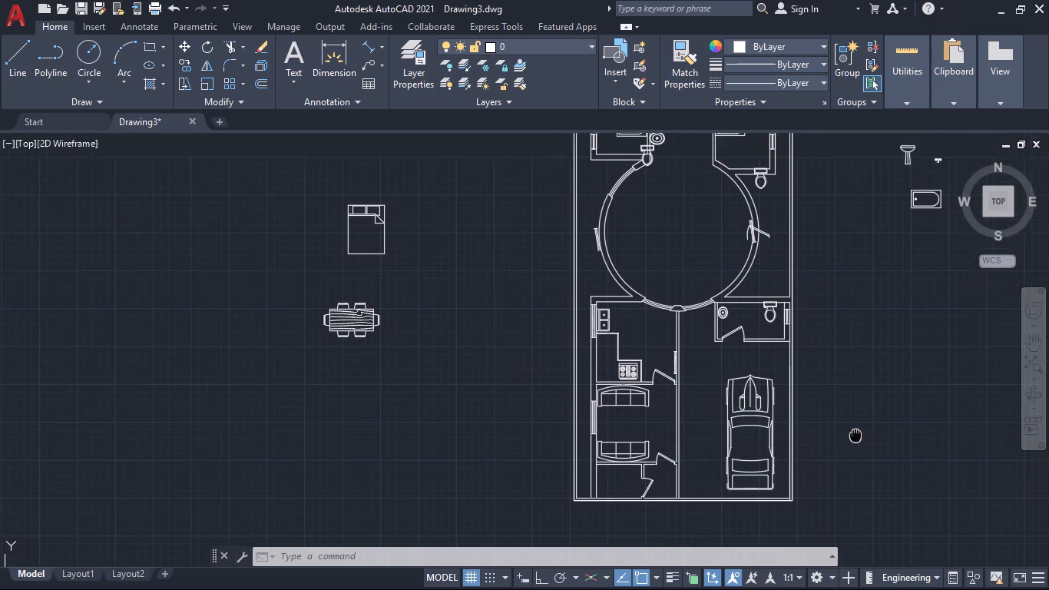
middle_drag(853, 439, 828, 476)
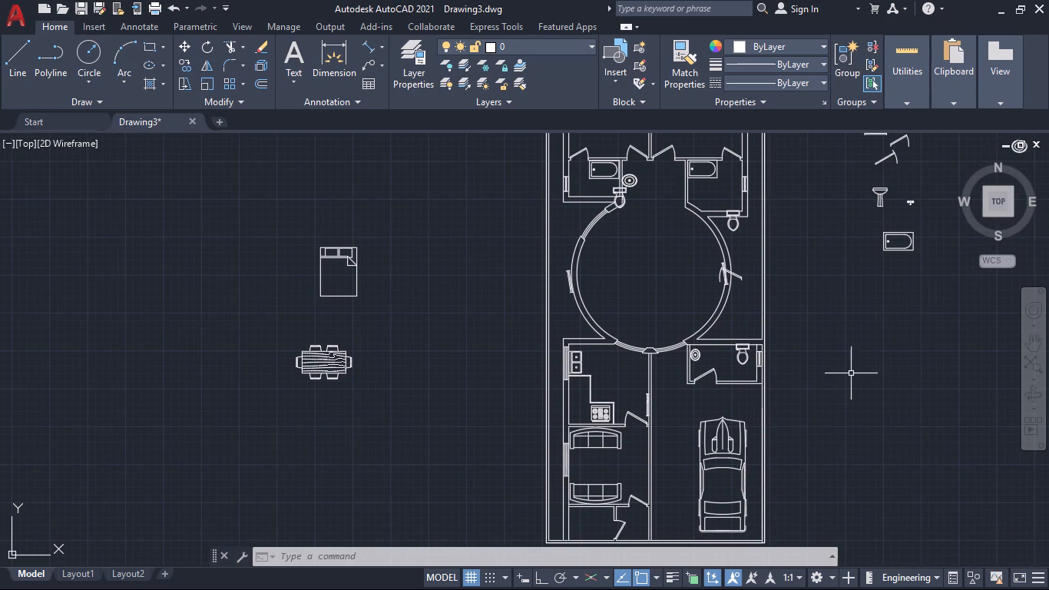
middle_drag(852, 379, 827, 330)
middle_drag(827, 320, 858, 421)
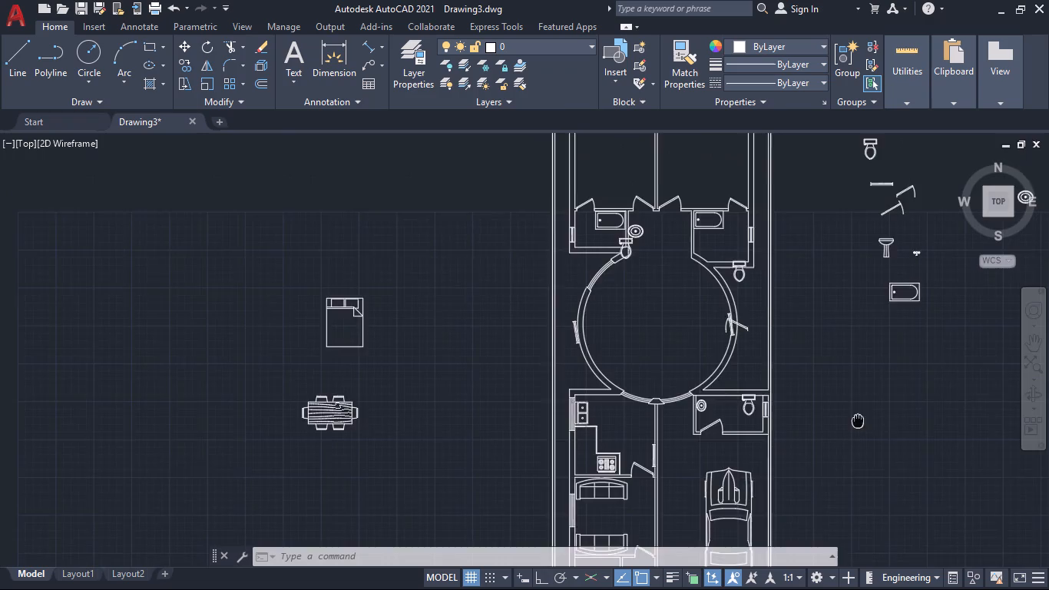
middle_drag(858, 421, 841, 307)
middle_drag(853, 442, 854, 382)
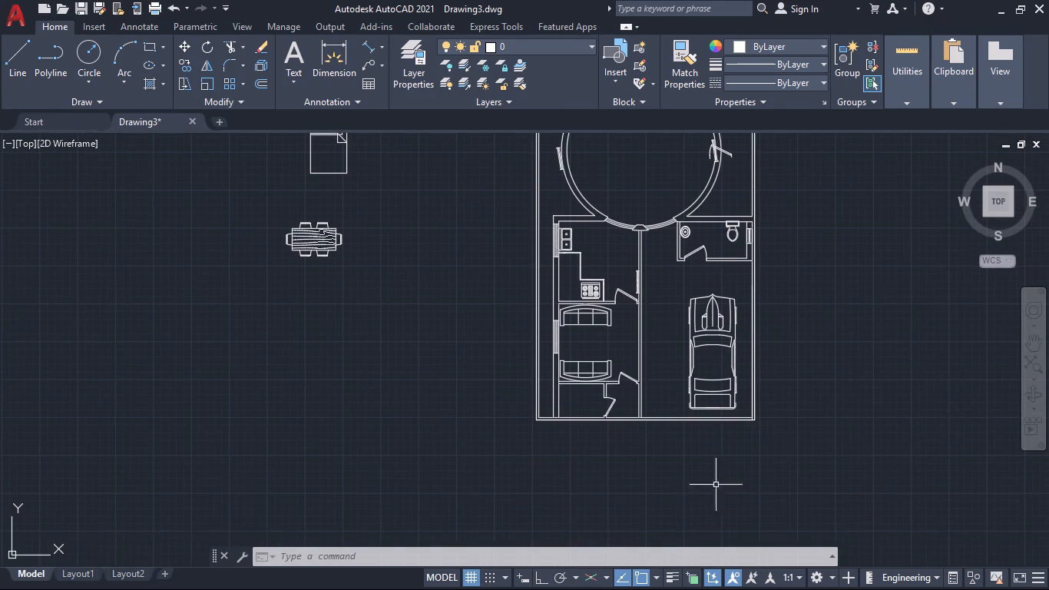
Extend both lines of the partition between the sofa room and the garage south to the boundary wall's outer line.
scroll(627, 487, up, 2)
middle_drag(707, 405, 657, 462)
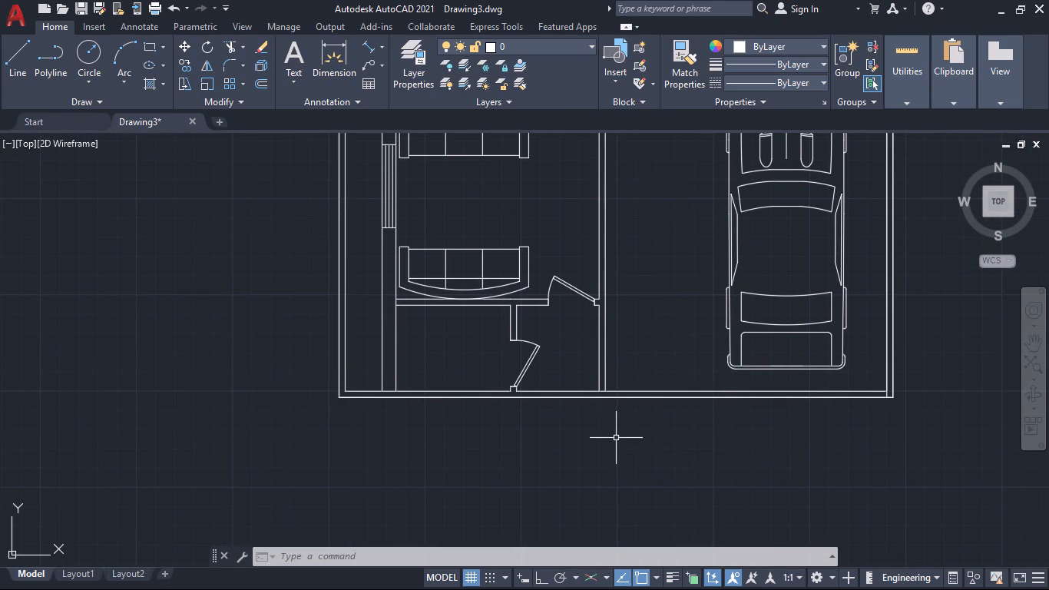
scroll(616, 436, up, 2)
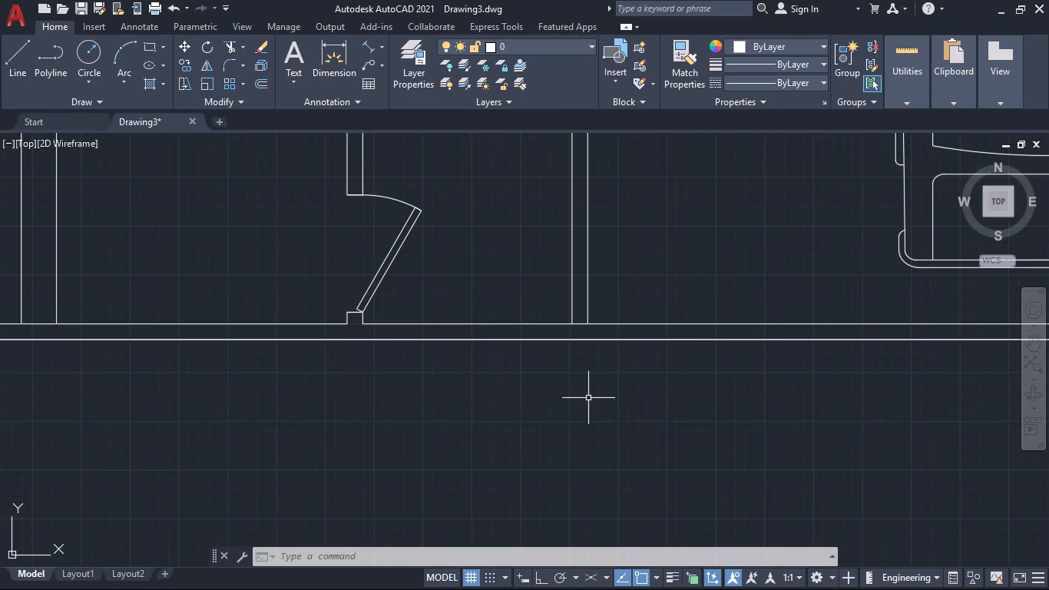
text(tr)
key(Return)
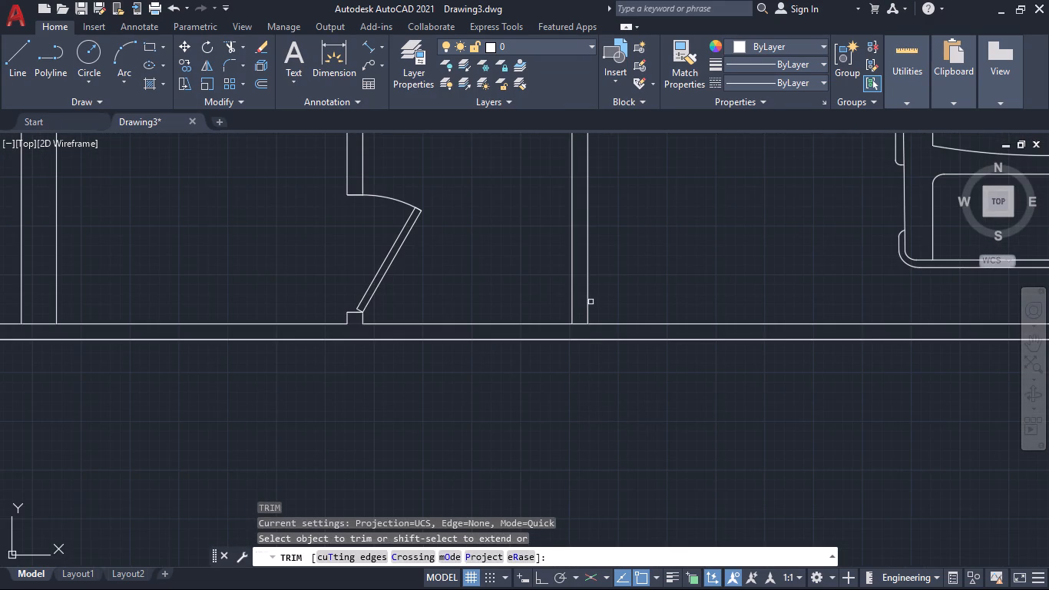
shift+click(586, 305)
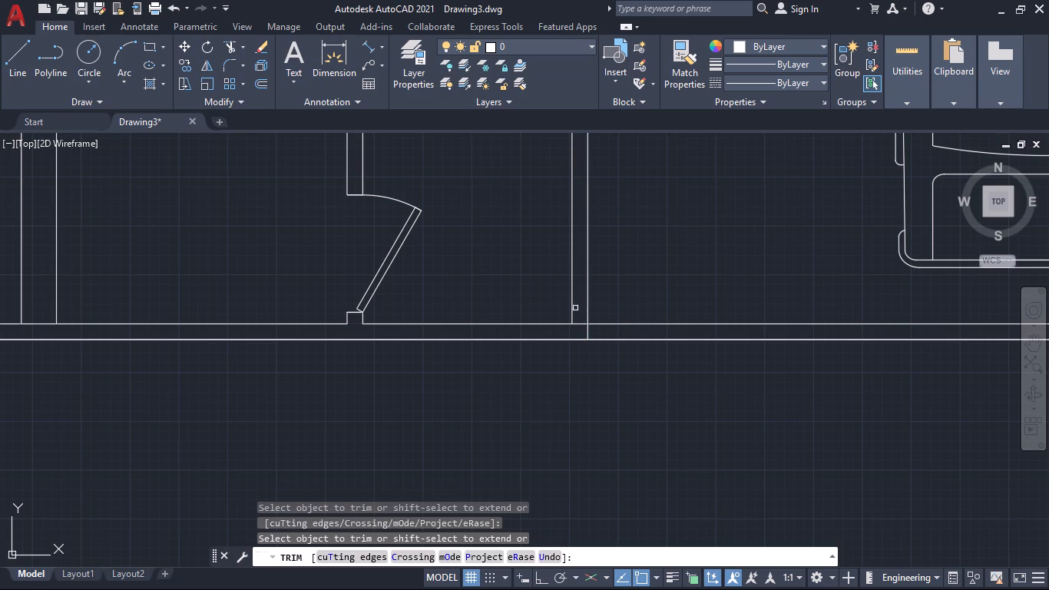
shift+click(573, 307)
Extend the south line of the short wall stub beside the sofa room's door east to the partition's garage-side line.
middle_drag(651, 264, 656, 446)
scroll(651, 407, up, 1)
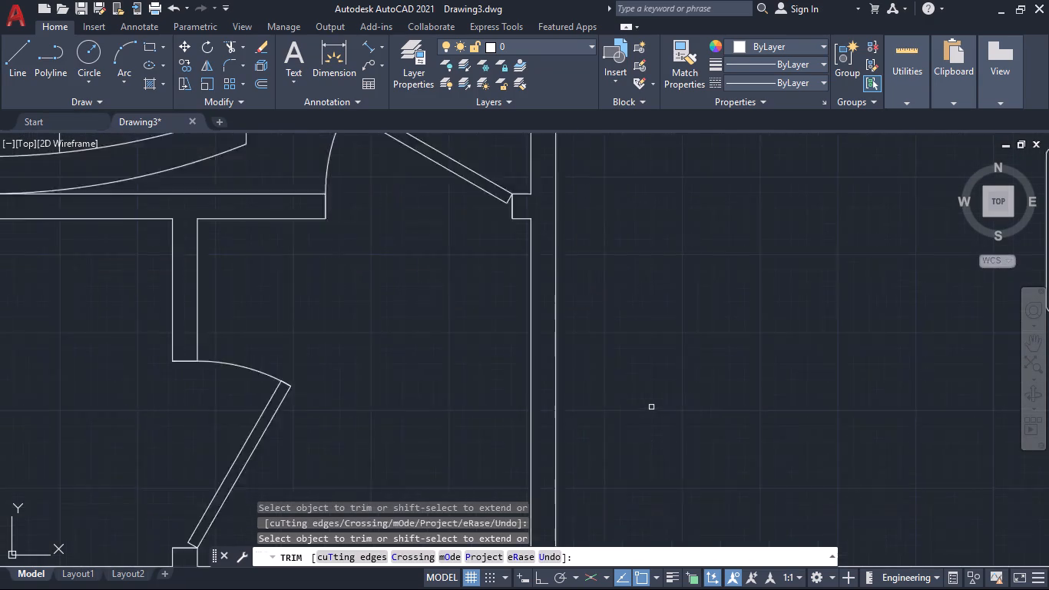
scroll(651, 407, up, 1)
scroll(630, 393, down, 3)
shift+scroll(577, 339, up, 2)
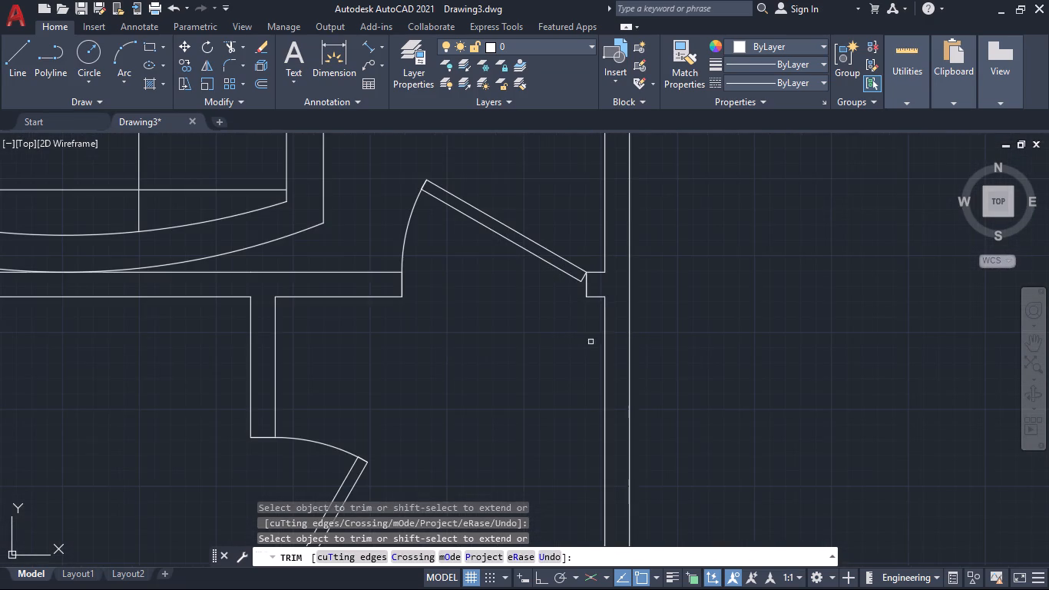
shift+click(596, 295)
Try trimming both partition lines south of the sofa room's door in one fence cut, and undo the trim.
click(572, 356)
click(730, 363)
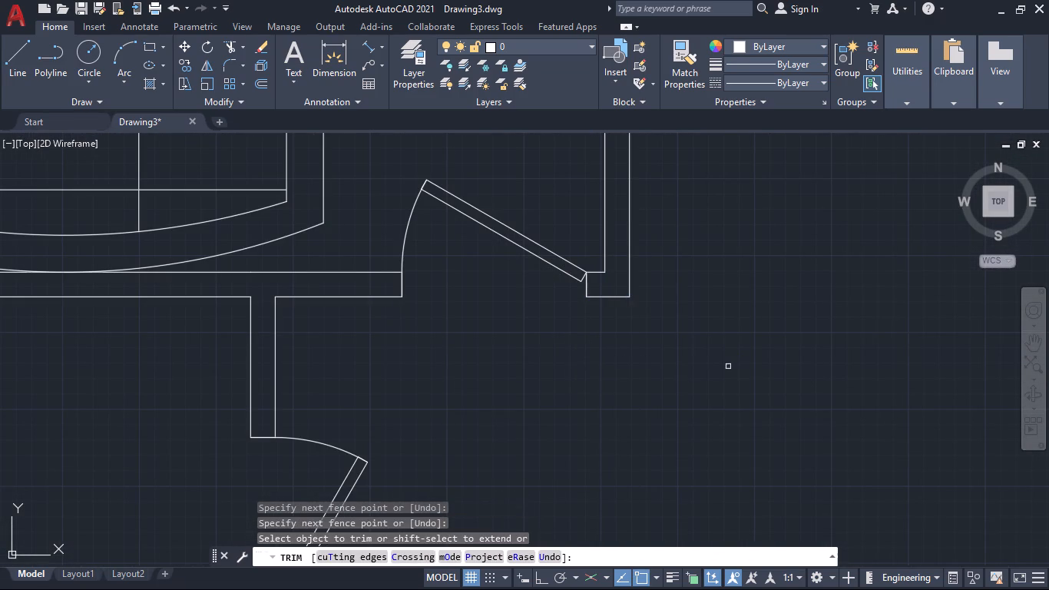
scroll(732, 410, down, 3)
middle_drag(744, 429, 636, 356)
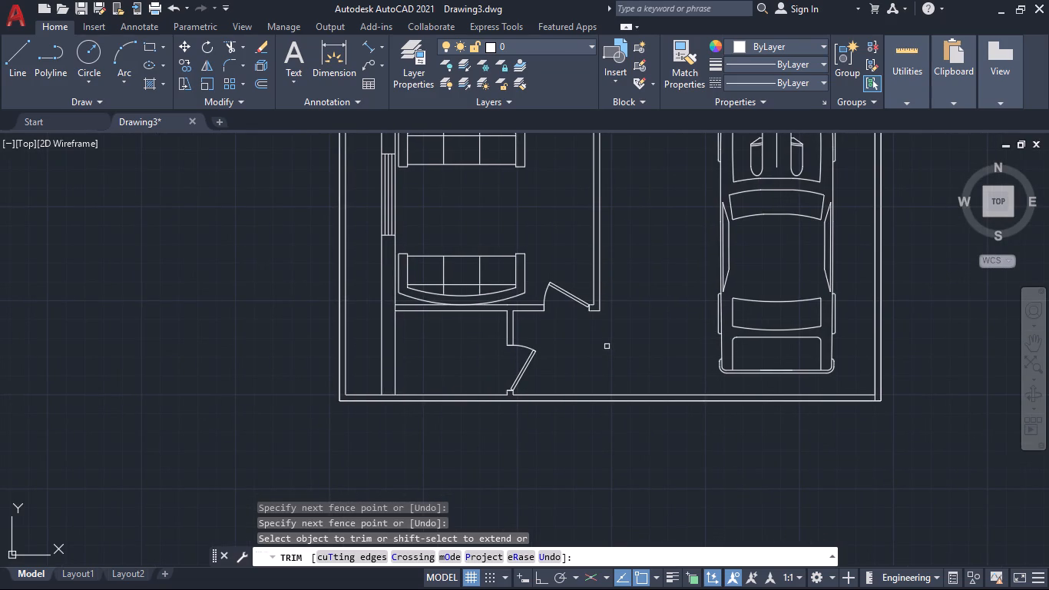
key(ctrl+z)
Trim both partition lines between the sofa room's door stub and the south boundary wall, clearing the stub line's overshoot toward the car.
scroll(609, 393, down, 3)
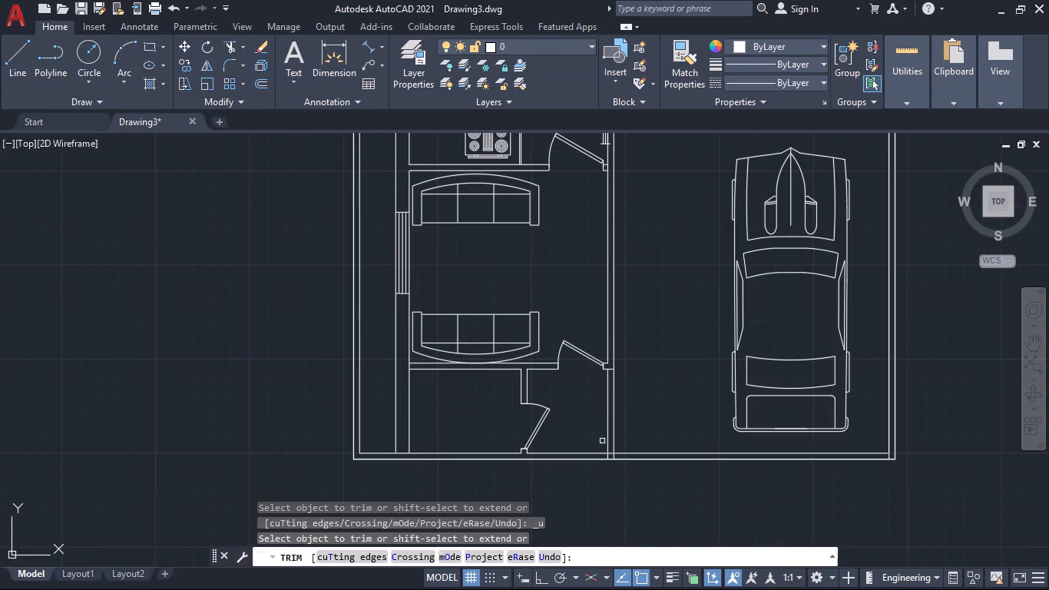
shift+click(602, 439)
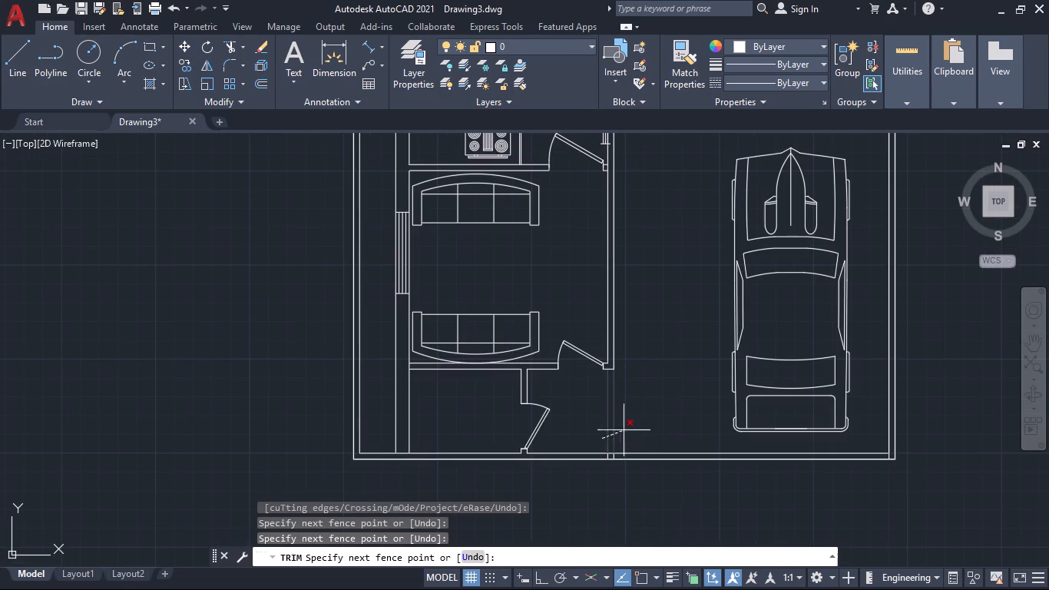
click(611, 447)
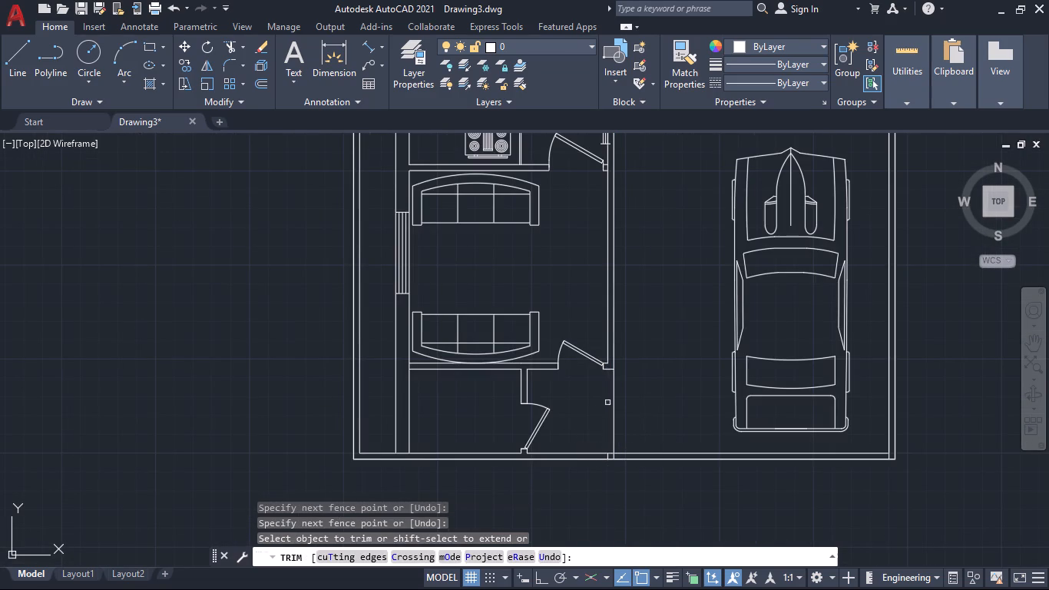
scroll(602, 376, up, 2)
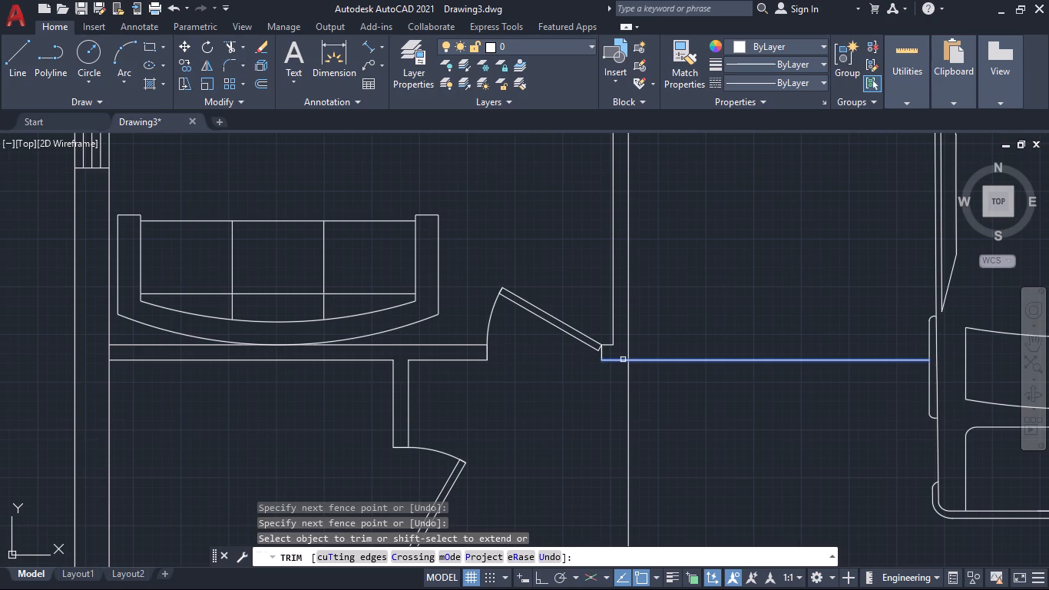
shift+click(623, 360)
click(612, 413)
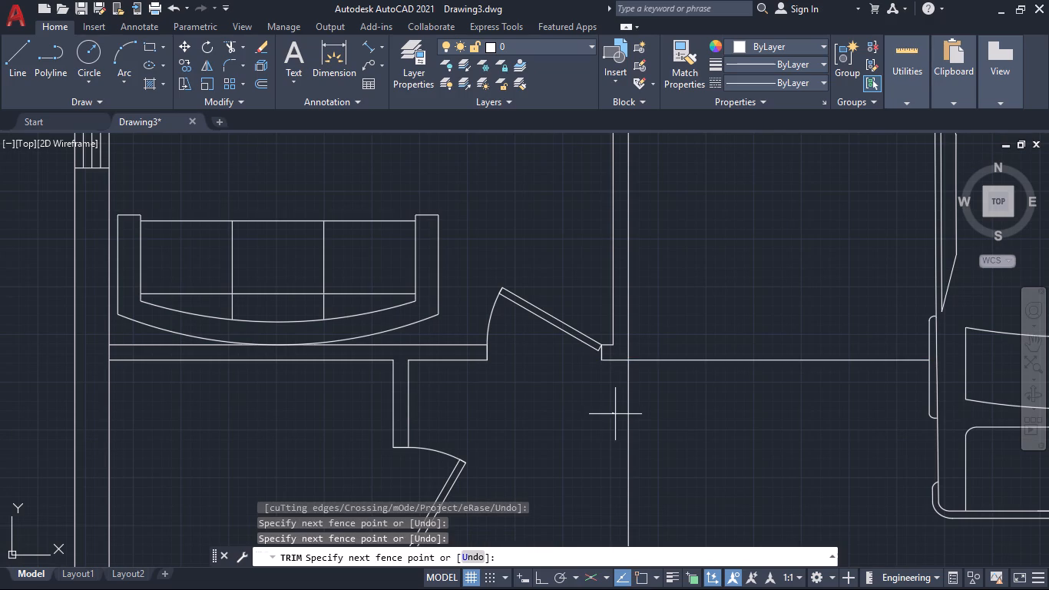
click(647, 423)
click(713, 317)
click(721, 403)
scroll(711, 426, down, 3)
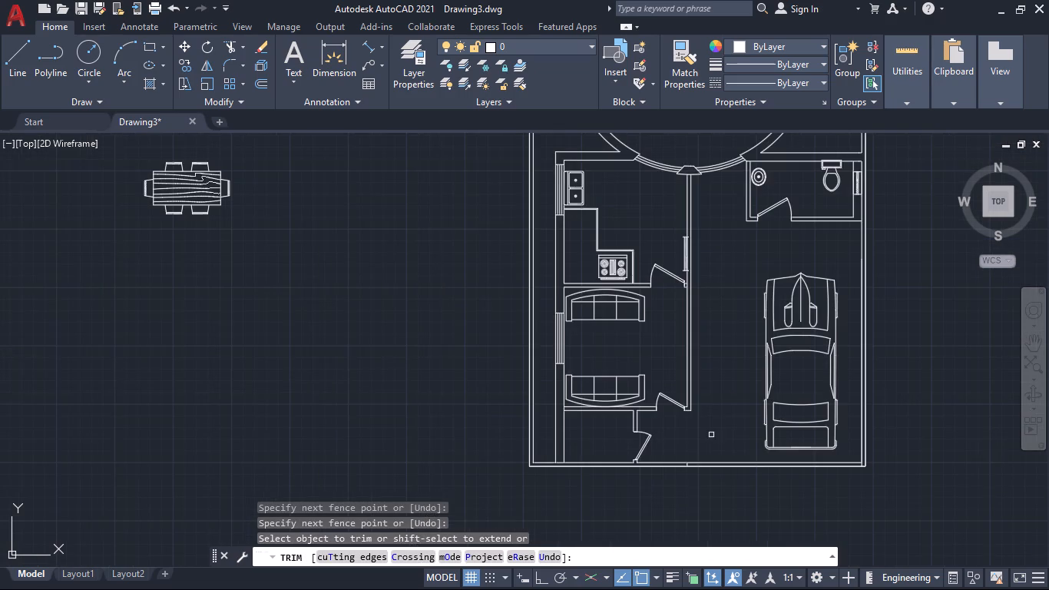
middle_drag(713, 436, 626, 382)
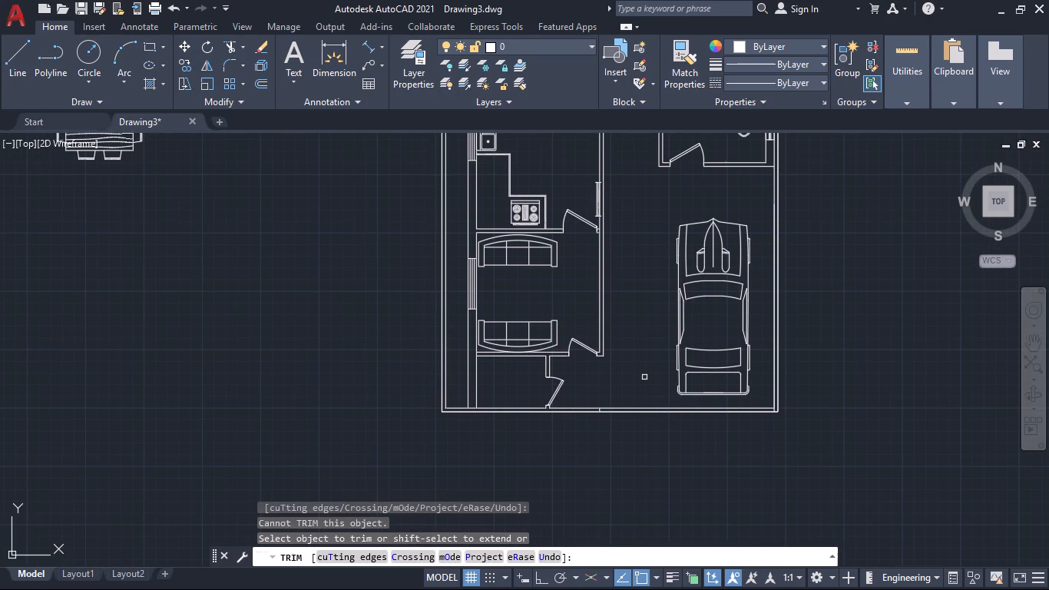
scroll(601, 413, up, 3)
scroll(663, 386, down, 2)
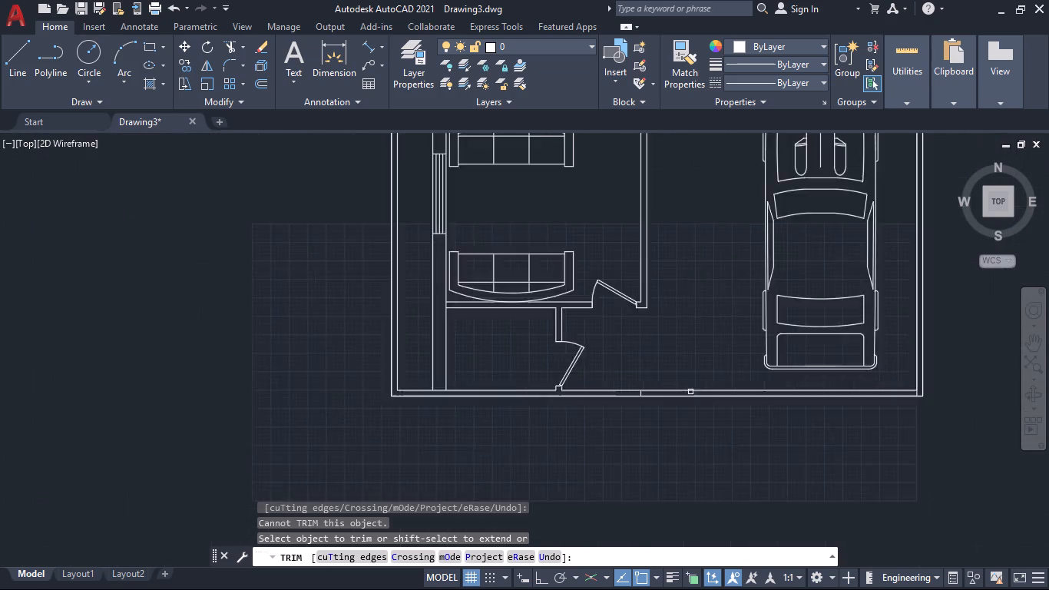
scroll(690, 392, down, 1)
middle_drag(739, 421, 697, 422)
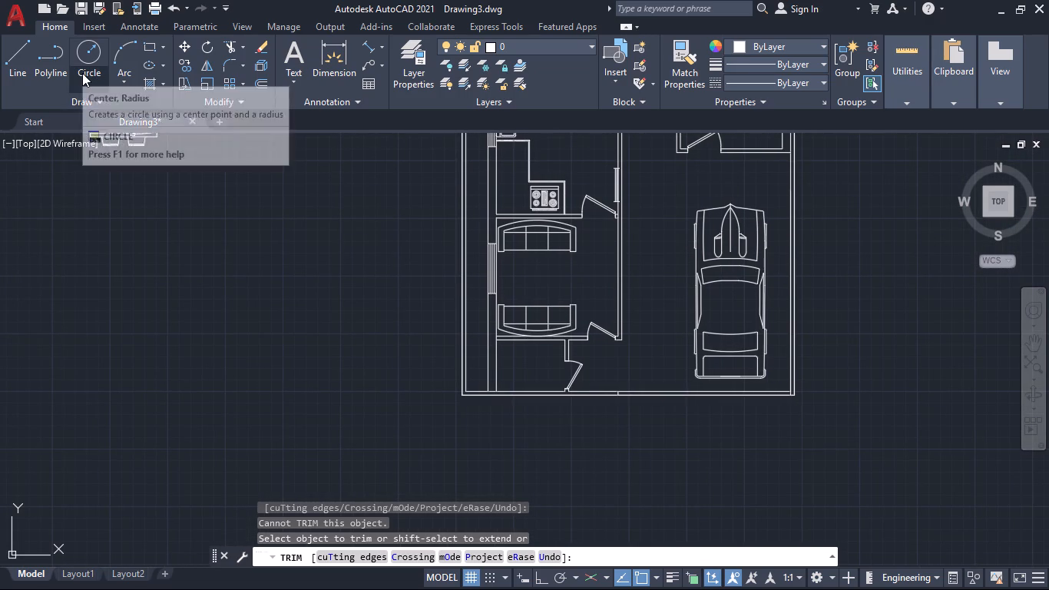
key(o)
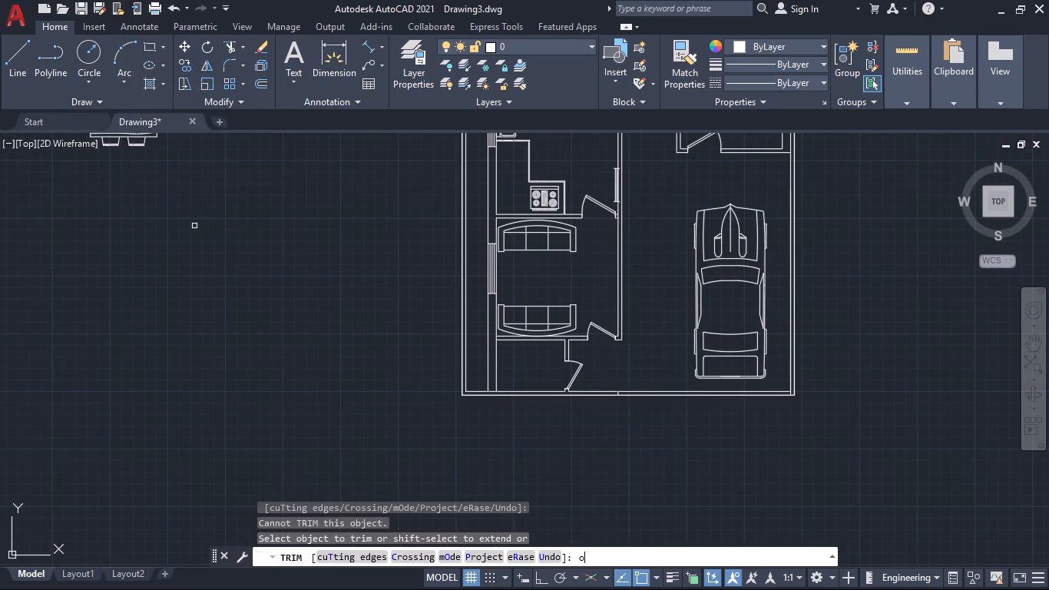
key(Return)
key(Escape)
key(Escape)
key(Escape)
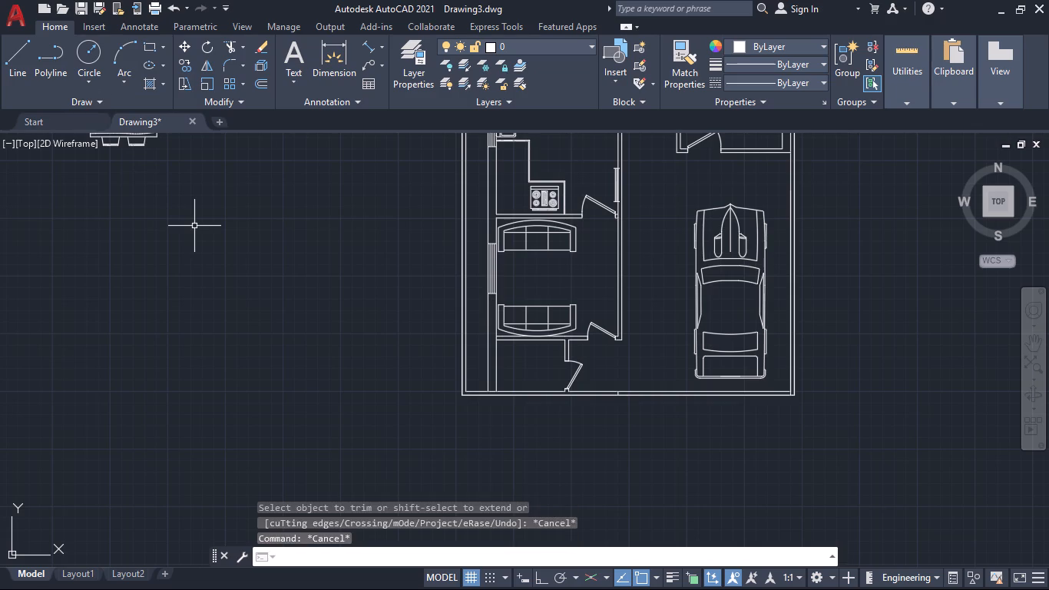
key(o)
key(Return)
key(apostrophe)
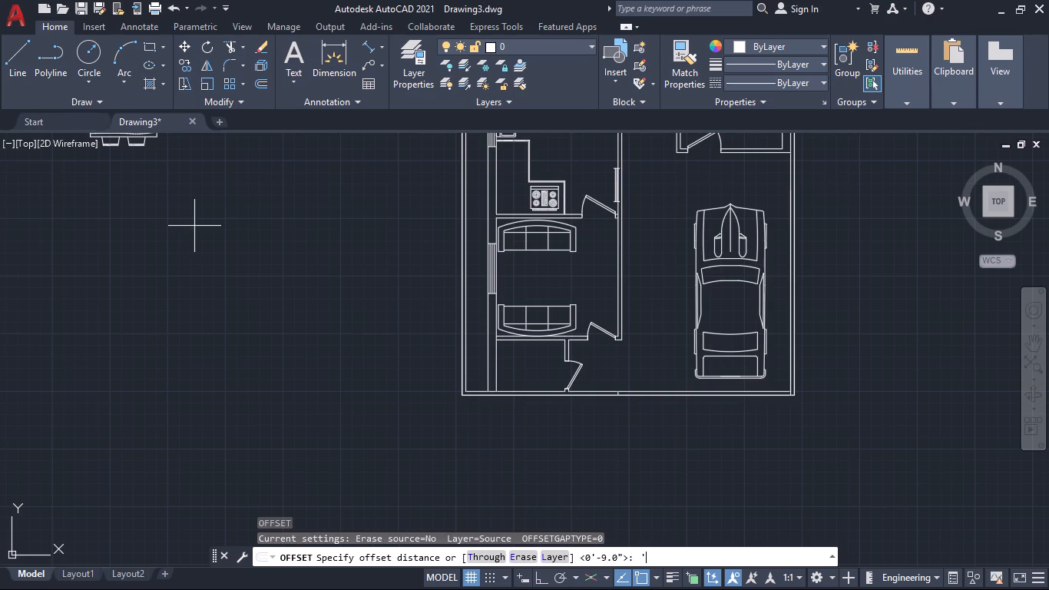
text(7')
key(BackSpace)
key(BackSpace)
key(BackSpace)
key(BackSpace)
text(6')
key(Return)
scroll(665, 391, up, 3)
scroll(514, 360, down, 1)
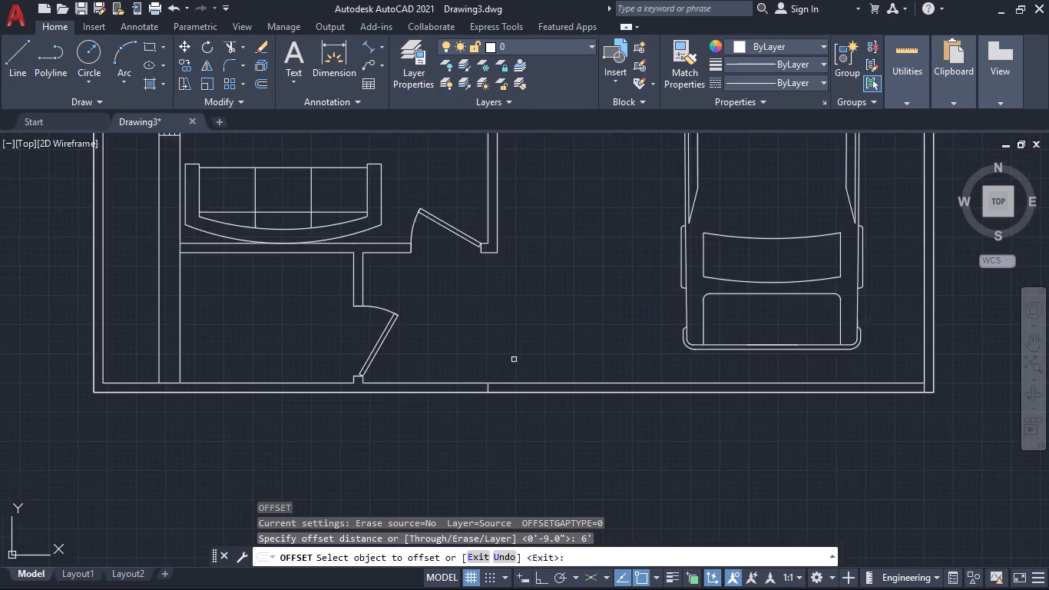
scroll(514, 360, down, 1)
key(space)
Offset the short cross line in the south boundary wall, below the garage partition, 9 inches east toward the car.
key(space)
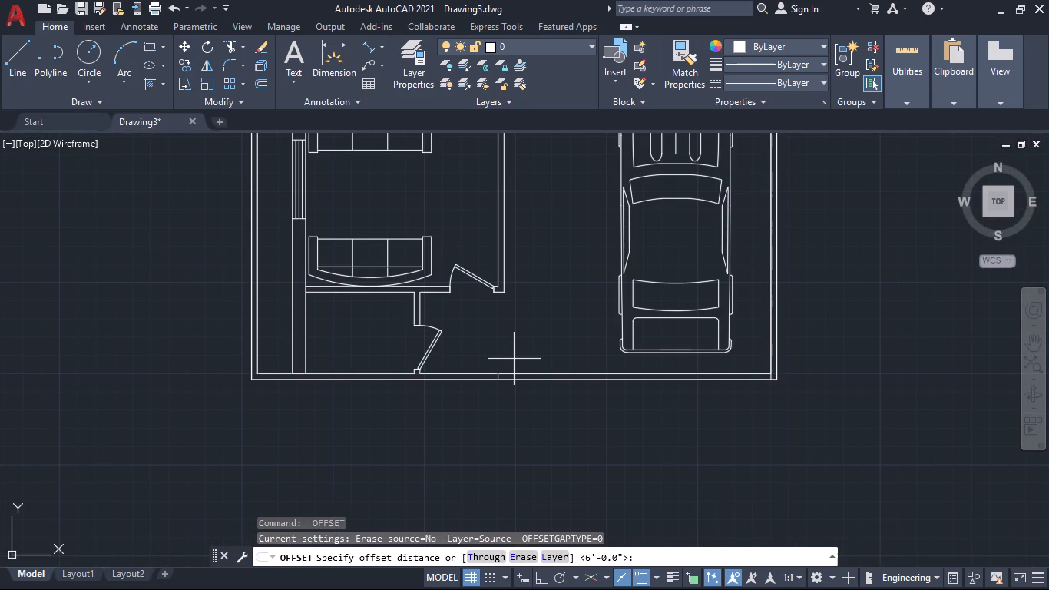
text(9")
key(Return)
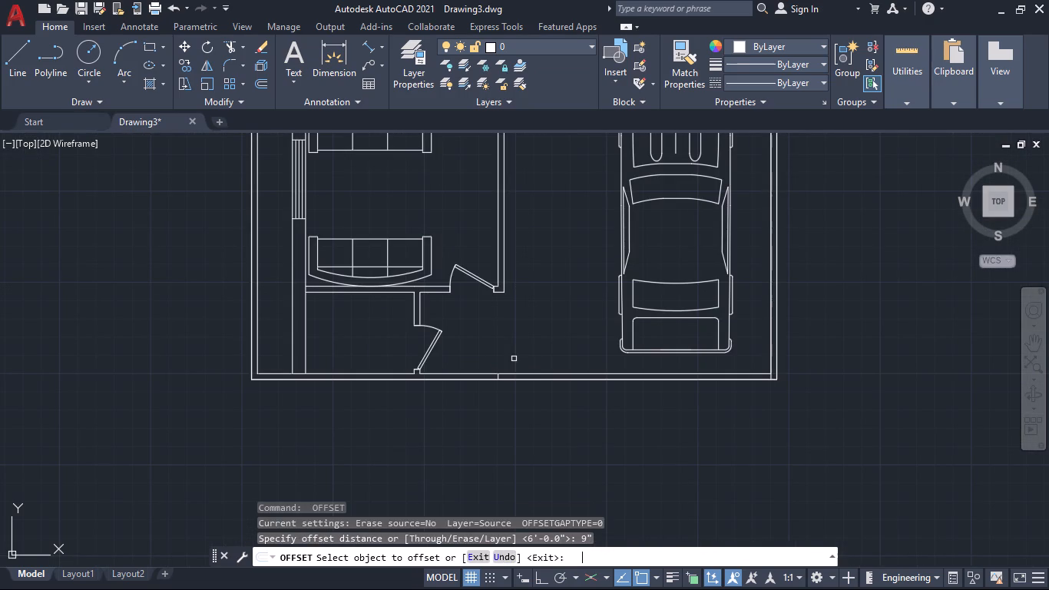
scroll(496, 370, up, 4)
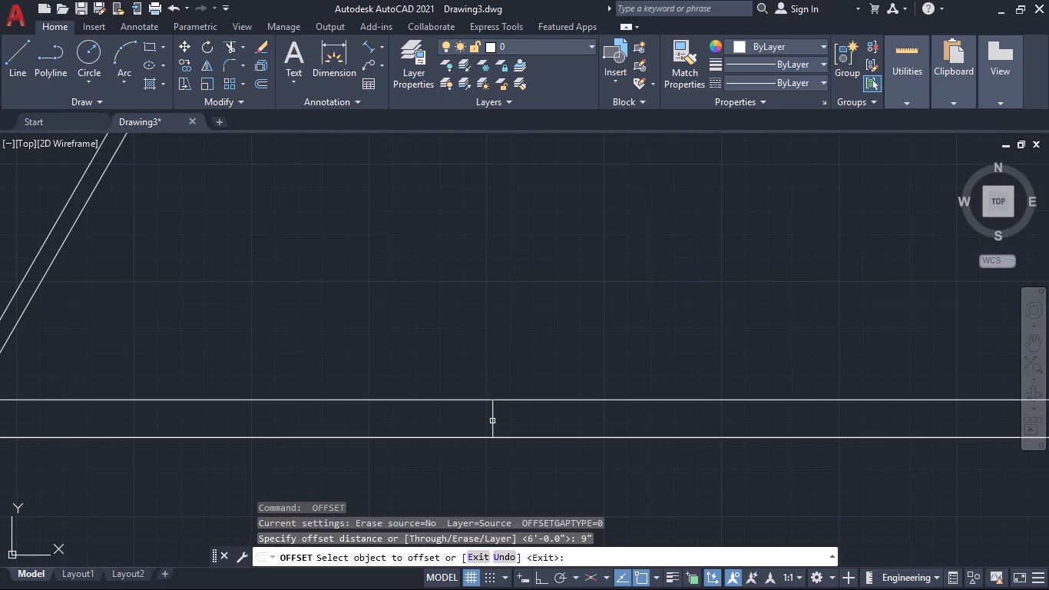
click(495, 421)
click(564, 416)
scroll(589, 398, down, 4)
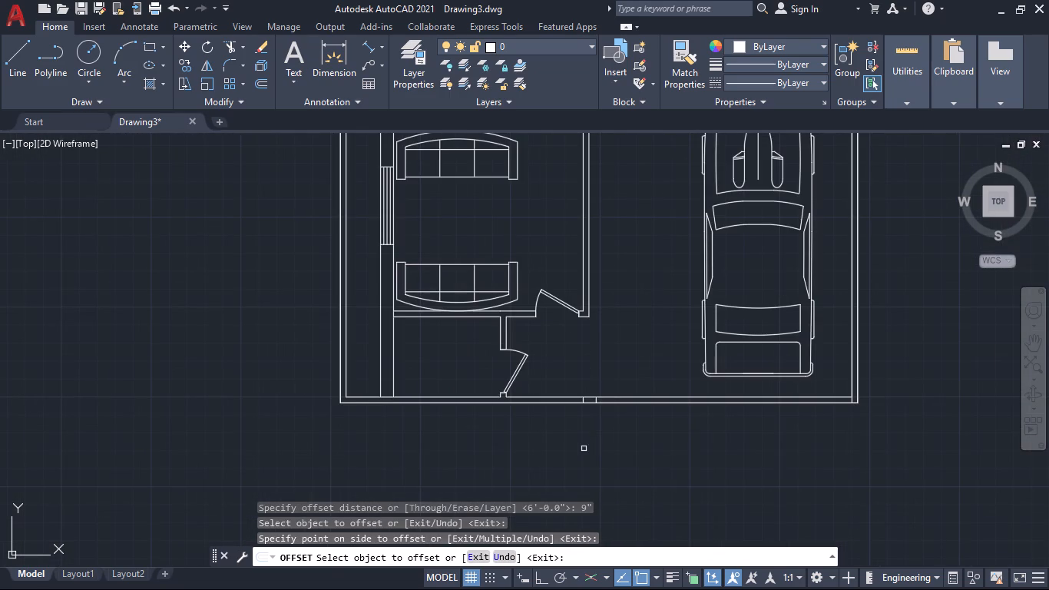
Examine the south boundary wall and the small room south of the sofa room within the whole plan.
middle_drag(565, 442, 601, 397)
scroll(578, 394, up, 1)
scroll(579, 394, down, 1)
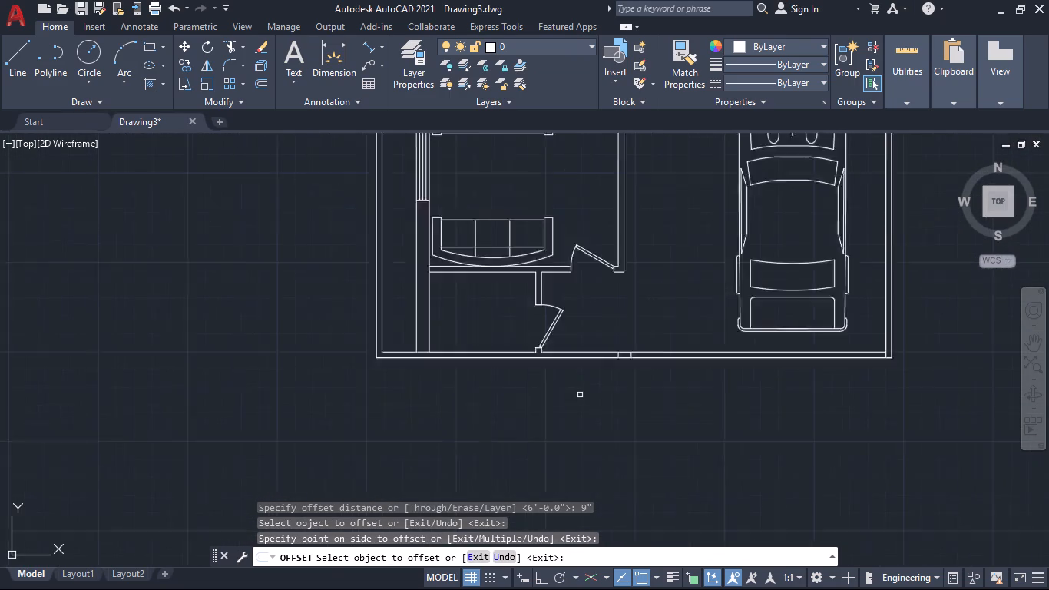
scroll(580, 395, down, 1)
middle_drag(622, 399, 564, 421)
scroll(561, 433, down, 3)
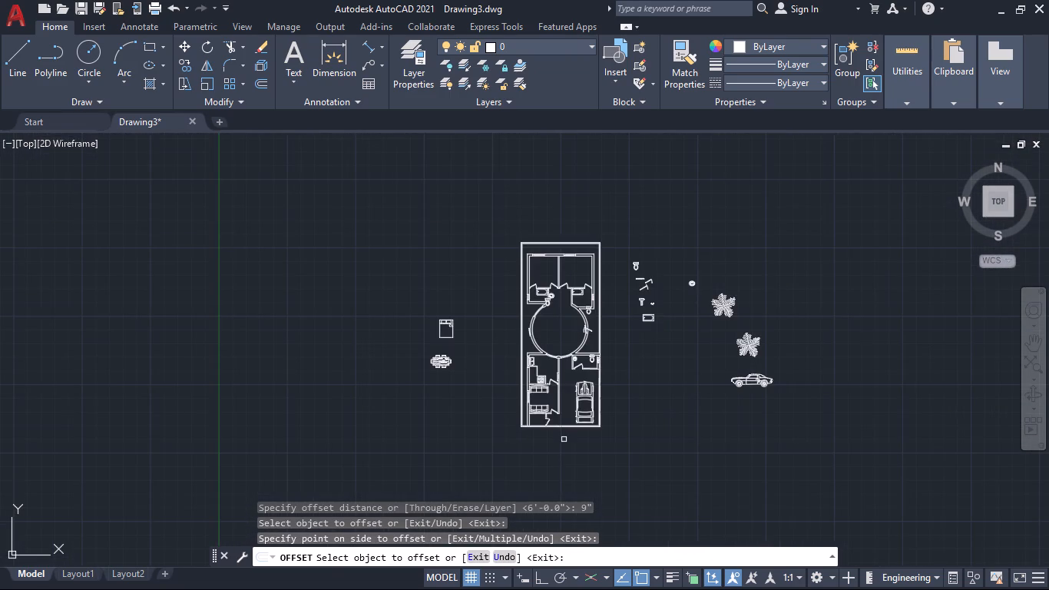
scroll(561, 445, up, 6)
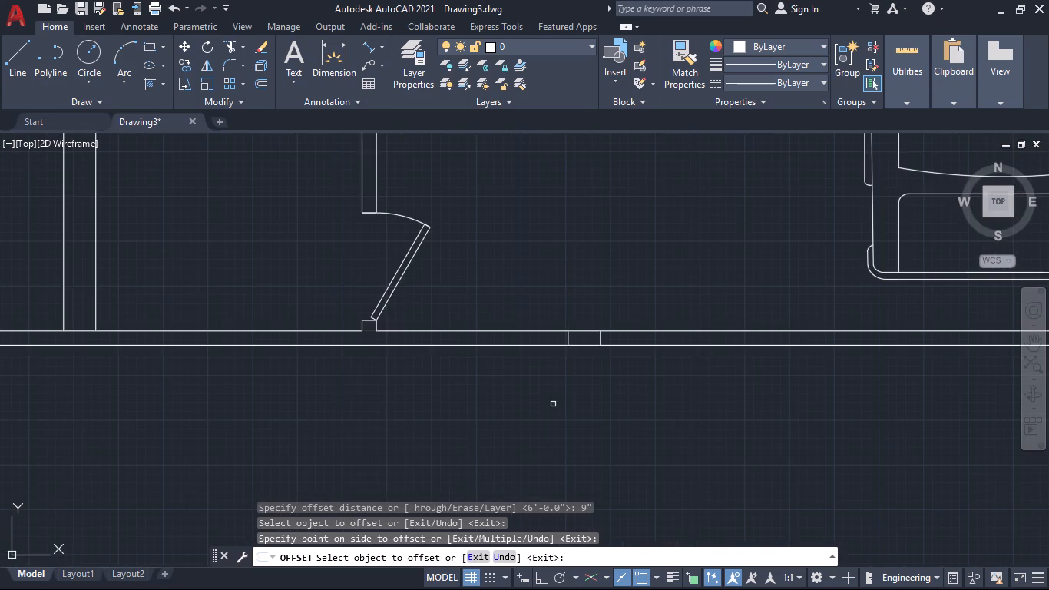
scroll(582, 393, down, 2)
scroll(383, 383, up, 2)
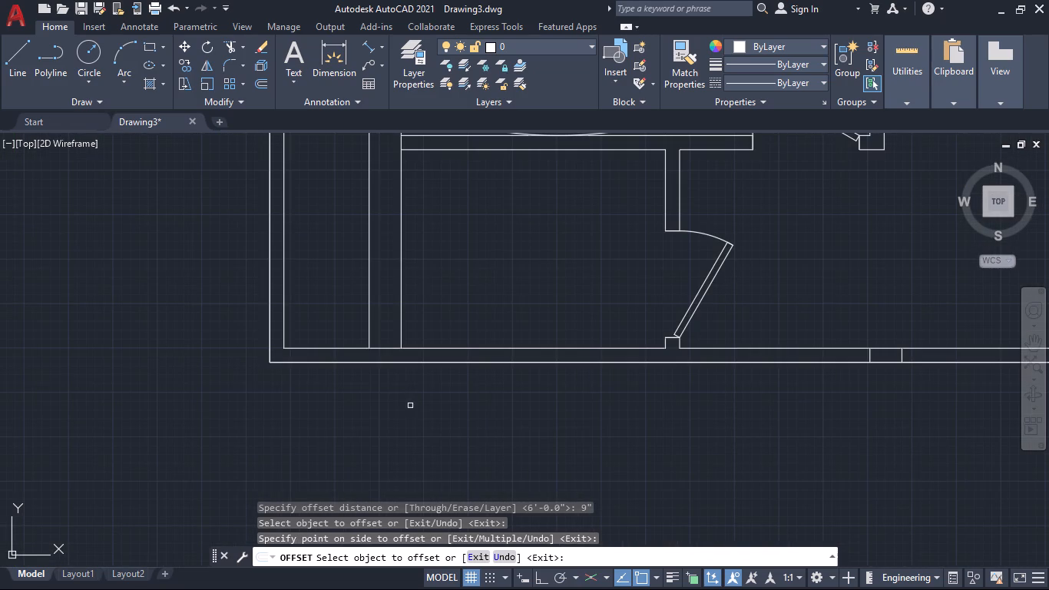
key(Escape)
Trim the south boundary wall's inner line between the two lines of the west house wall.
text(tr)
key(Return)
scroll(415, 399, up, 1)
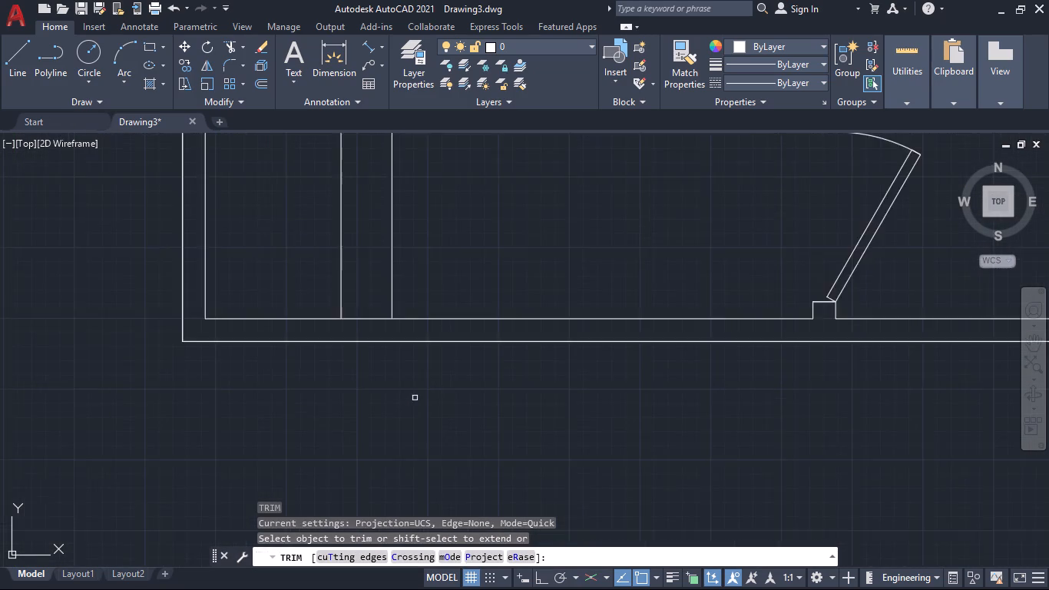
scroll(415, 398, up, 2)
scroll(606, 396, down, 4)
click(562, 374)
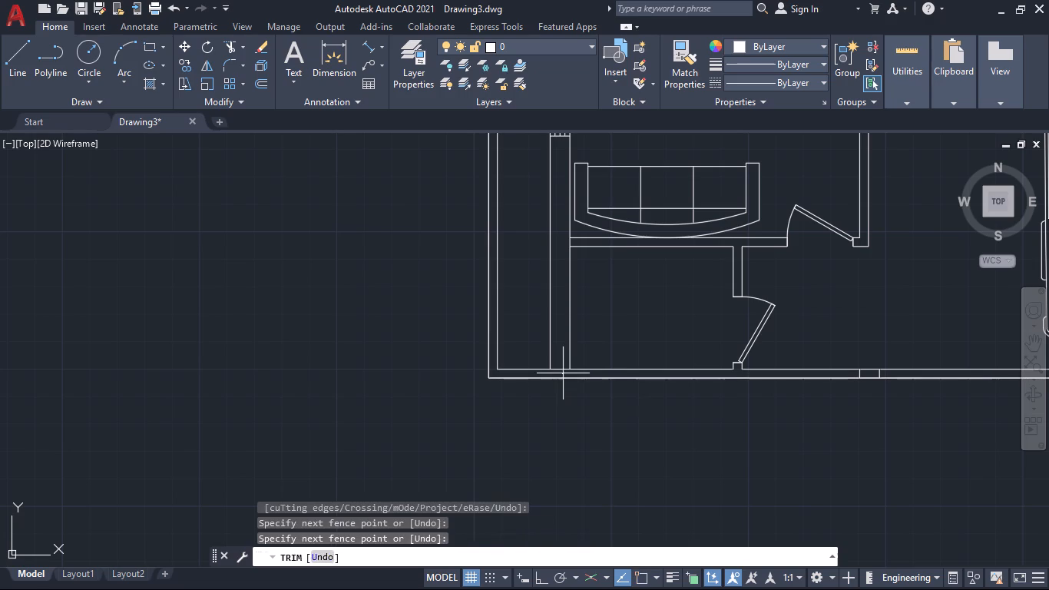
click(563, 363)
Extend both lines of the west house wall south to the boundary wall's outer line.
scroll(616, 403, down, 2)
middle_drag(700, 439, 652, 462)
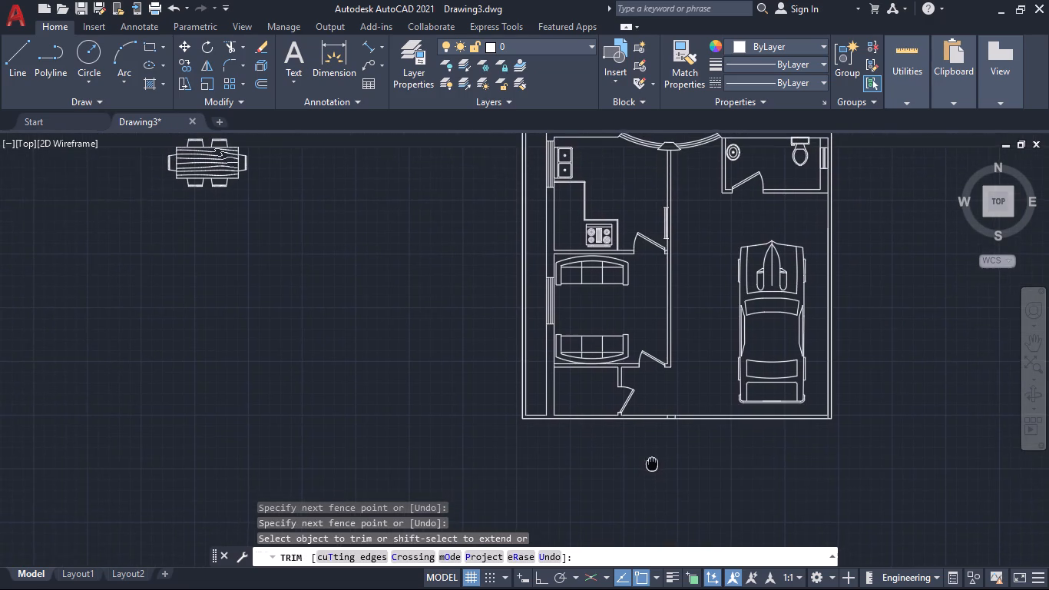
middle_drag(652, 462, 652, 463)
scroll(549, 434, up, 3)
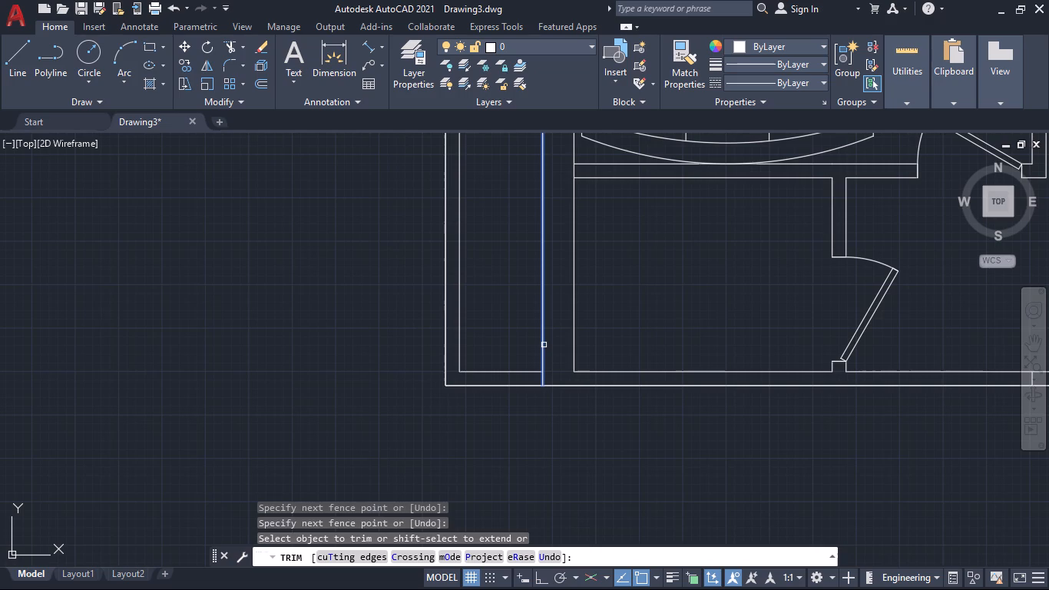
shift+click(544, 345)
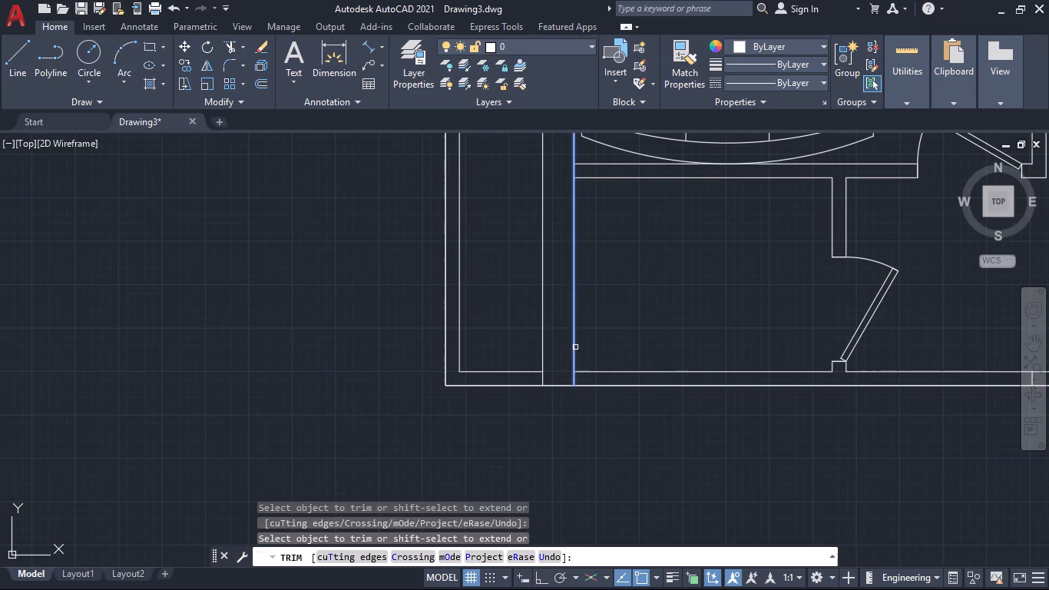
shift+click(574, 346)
Extend both lines of the sofa room's south wall west to the outer line of the west house wall.
scroll(711, 336, down, 4)
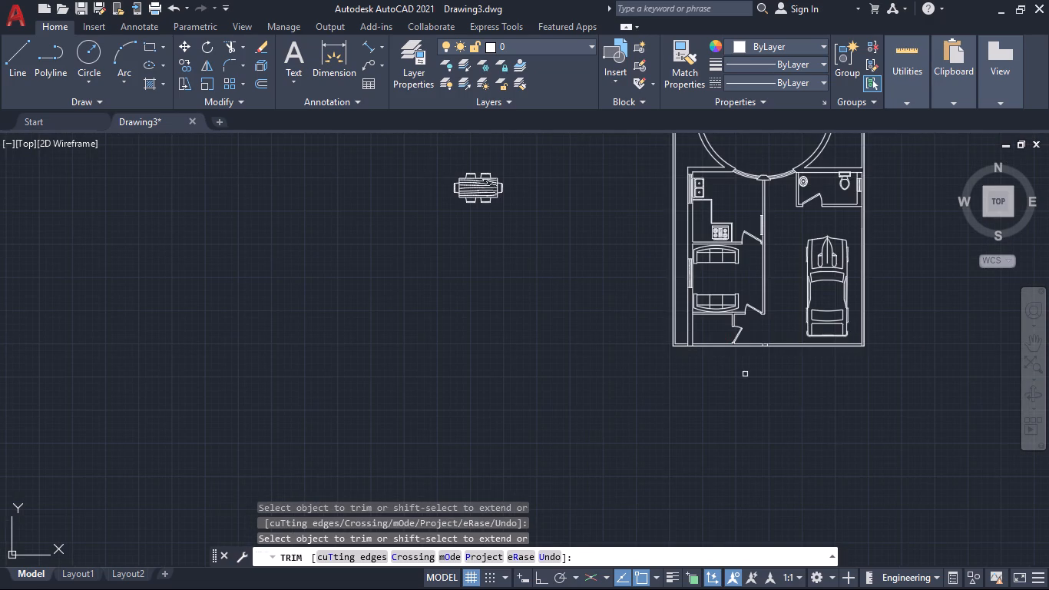
middle_drag(746, 373, 743, 419)
scroll(720, 377, up, 1)
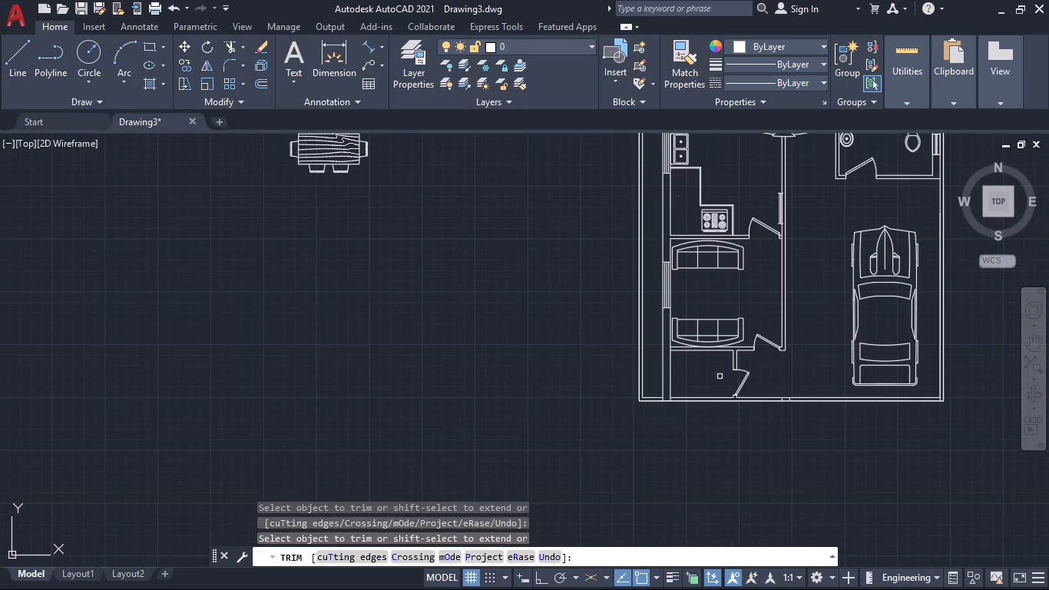
scroll(720, 376, up, 1)
scroll(720, 376, down, 2)
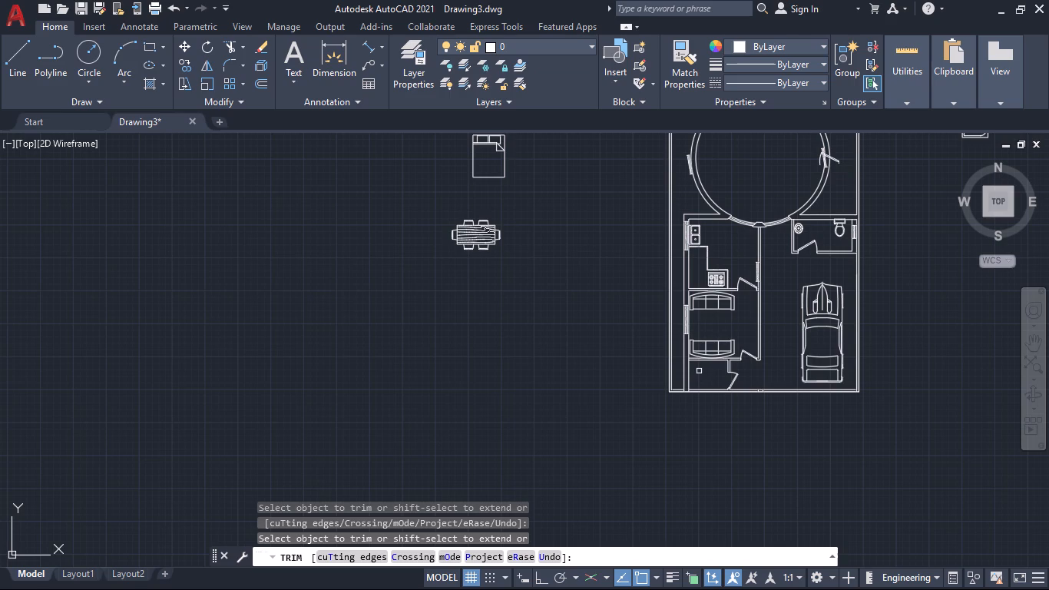
scroll(699, 371, up, 4)
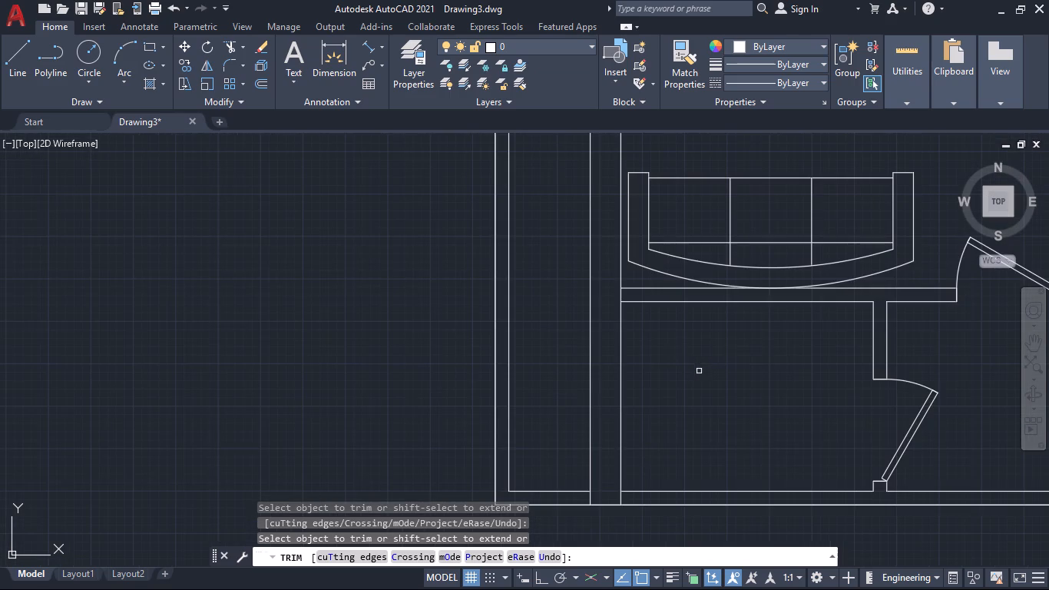
shift+click(650, 300)
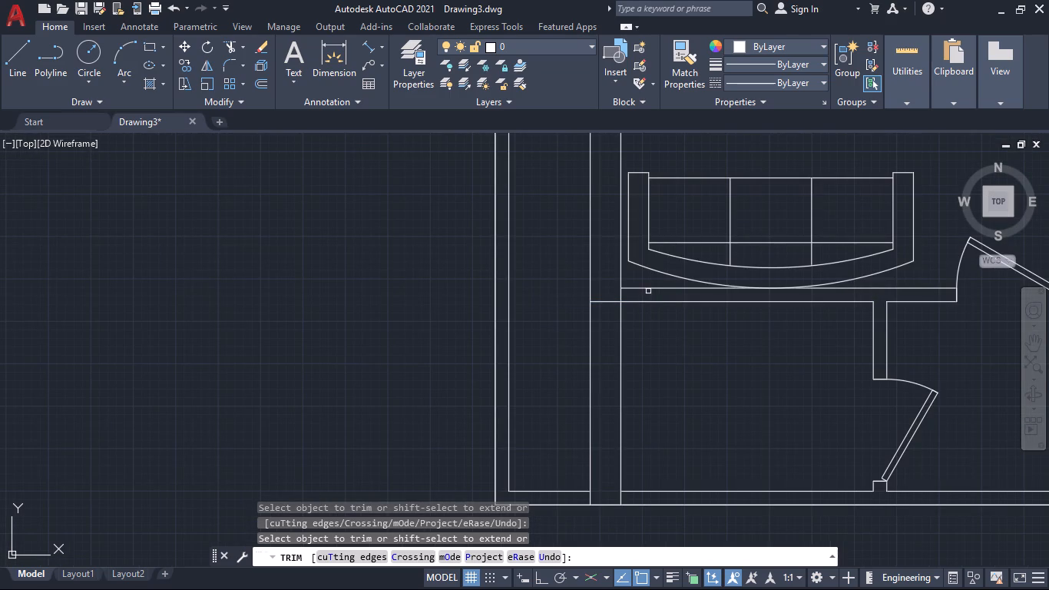
shift+click(650, 287)
Trim both west house wall lines south of the sofa room and the short wall north of the small room's door.
click(581, 360)
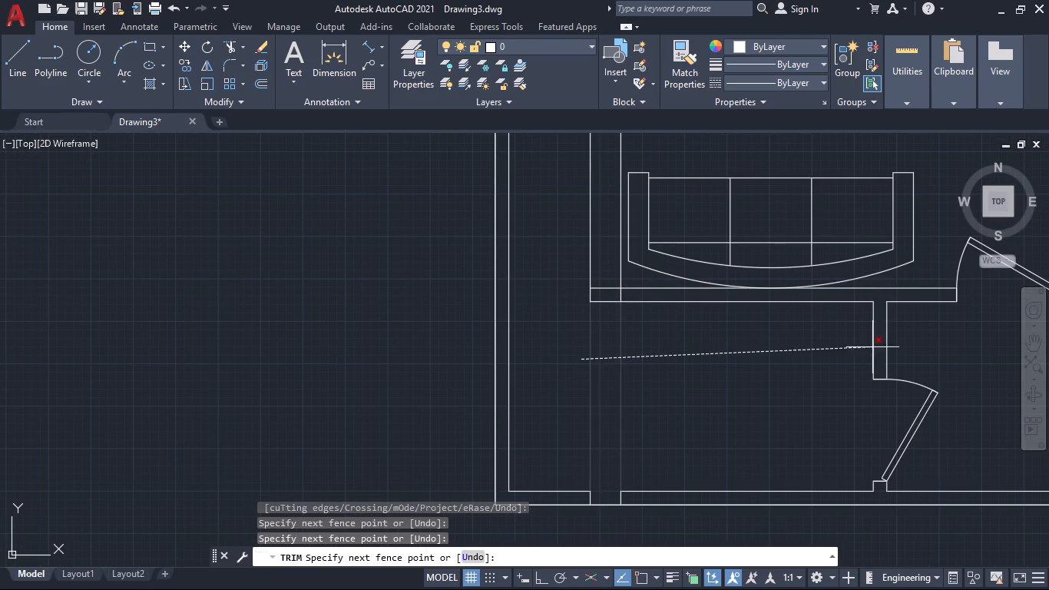
click(909, 344)
click(901, 366)
click(940, 446)
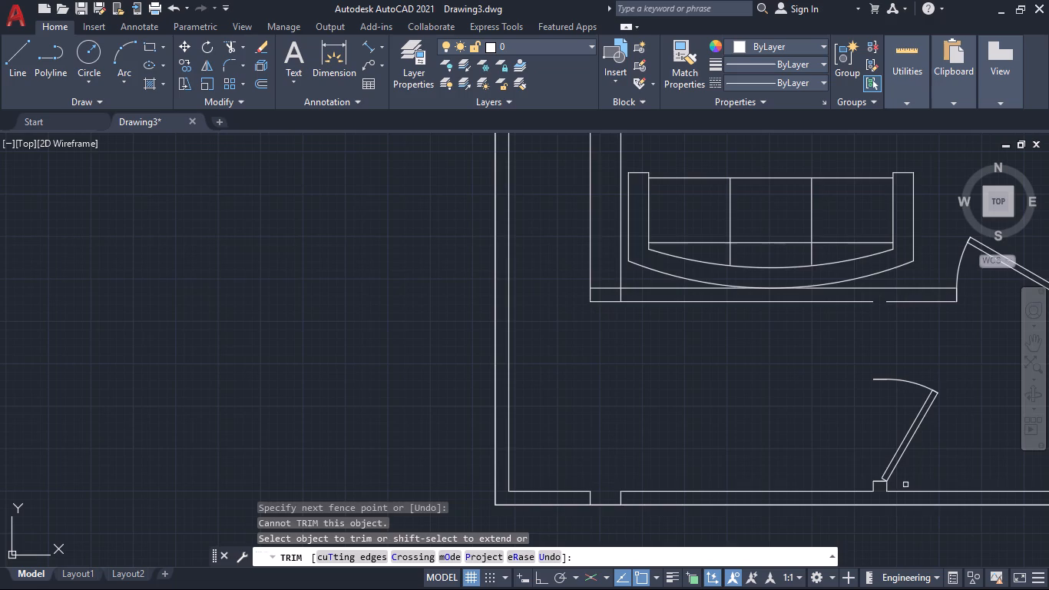
Extend the south boundary wall's inner line across the door jamb and house wall gaps, and trim the house wall's two leftover cross lines.
scroll(895, 489, up, 2)
shift+click(897, 496)
scroll(869, 486, down, 4)
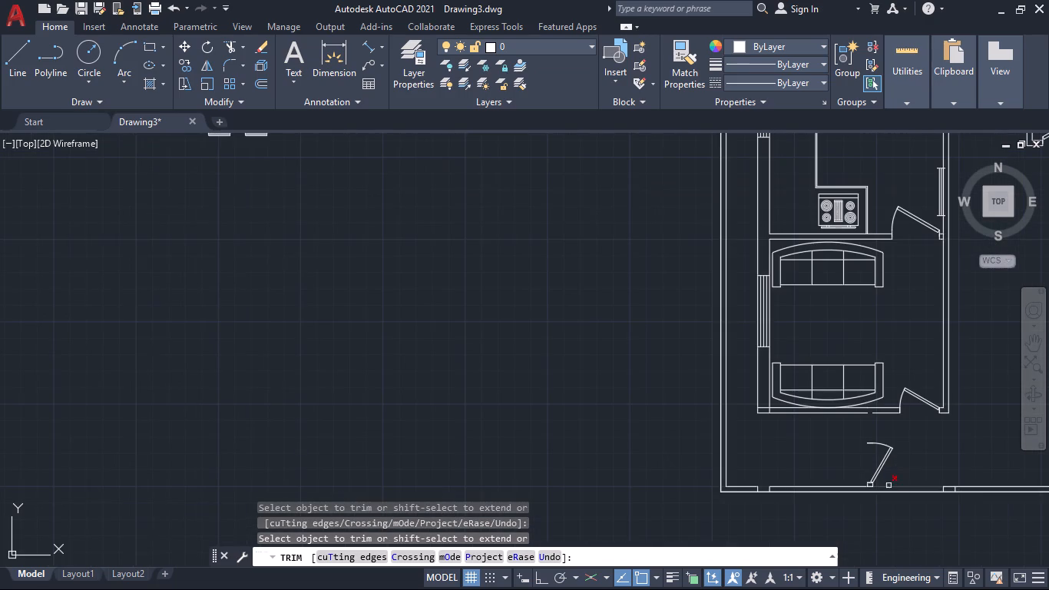
scroll(948, 469, down, 1)
middle_drag(951, 462, 896, 435)
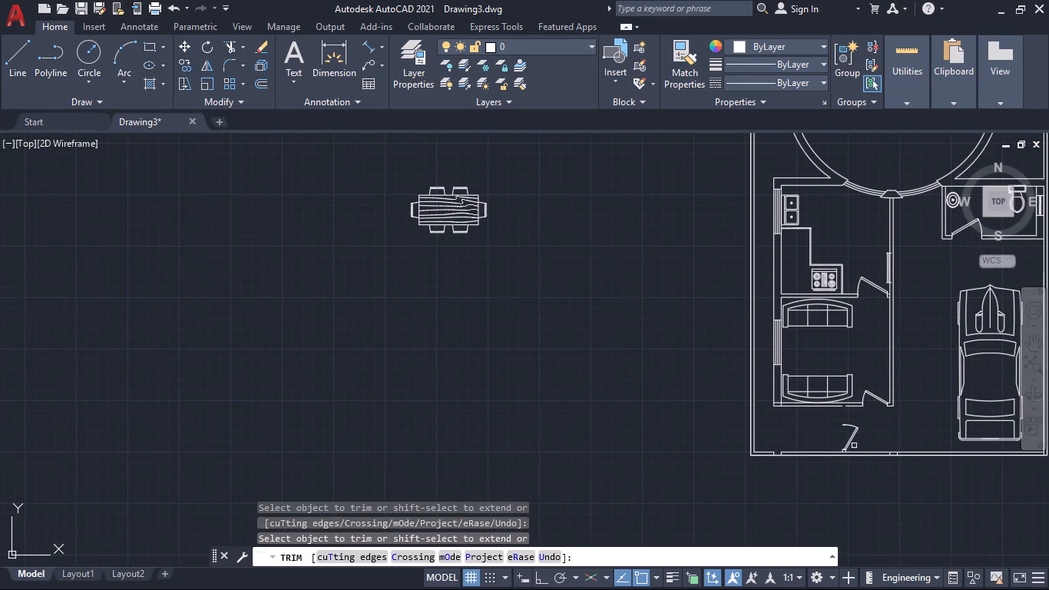
scroll(773, 449, up, 3)
shift+click(754, 462)
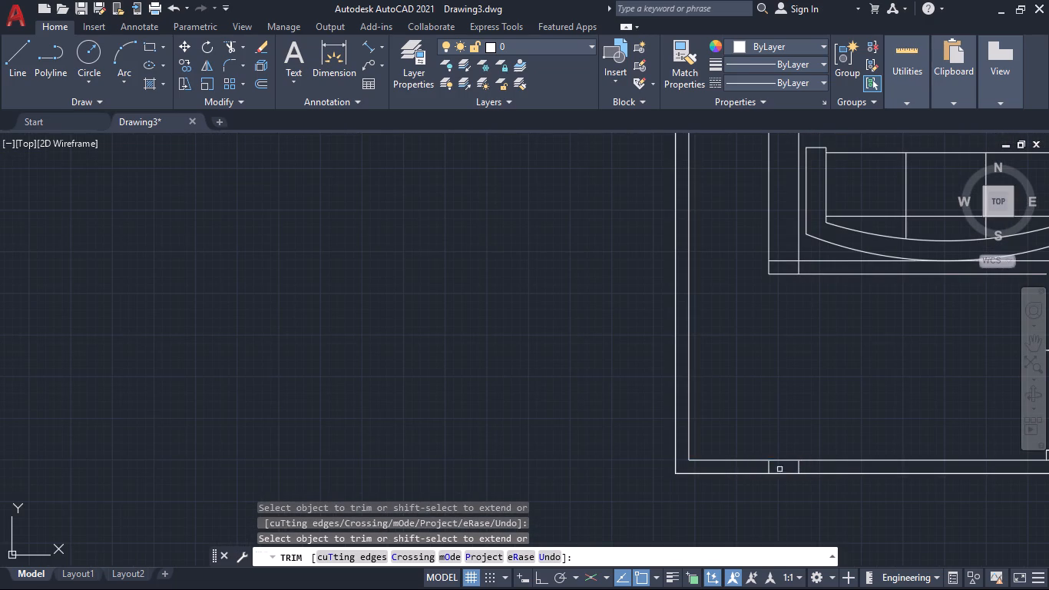
click(763, 469)
click(811, 466)
Trim the sofa room south wall's north line inside the west house wall, and extend its south line across the removed short wall's gap.
scroll(867, 442, down, 2)
middle_drag(879, 413, 853, 416)
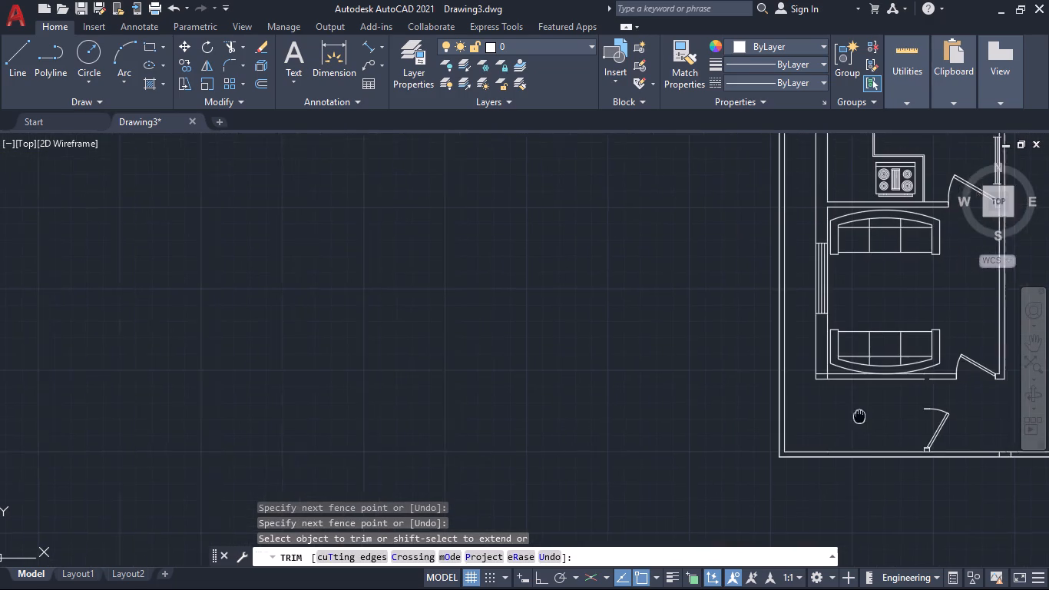
middle_drag(853, 416, 687, 419)
scroll(663, 391, up, 2)
click(619, 357)
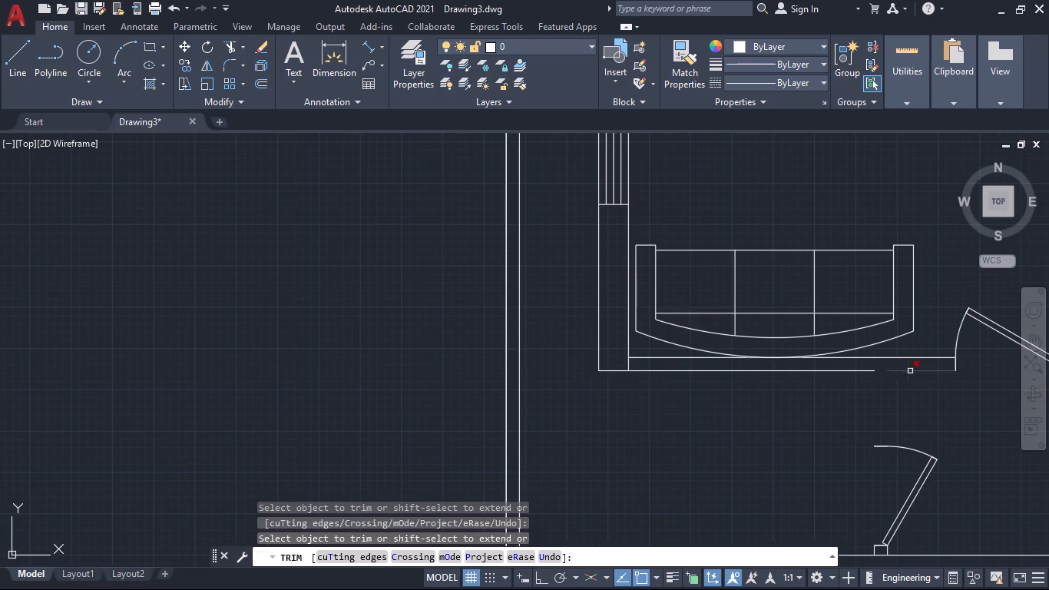
shift+click(865, 370)
scroll(947, 442, down, 3)
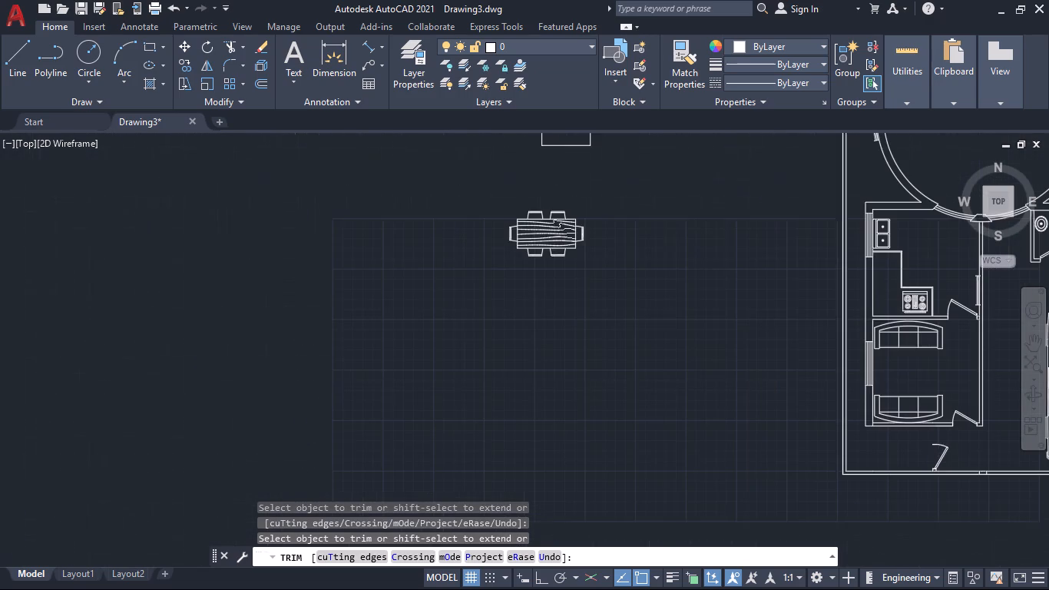
Trim the two short vertical jamb lines between the loose door and the south boundary wall.
middle_drag(963, 449, 763, 403)
scroll(753, 404, up, 1)
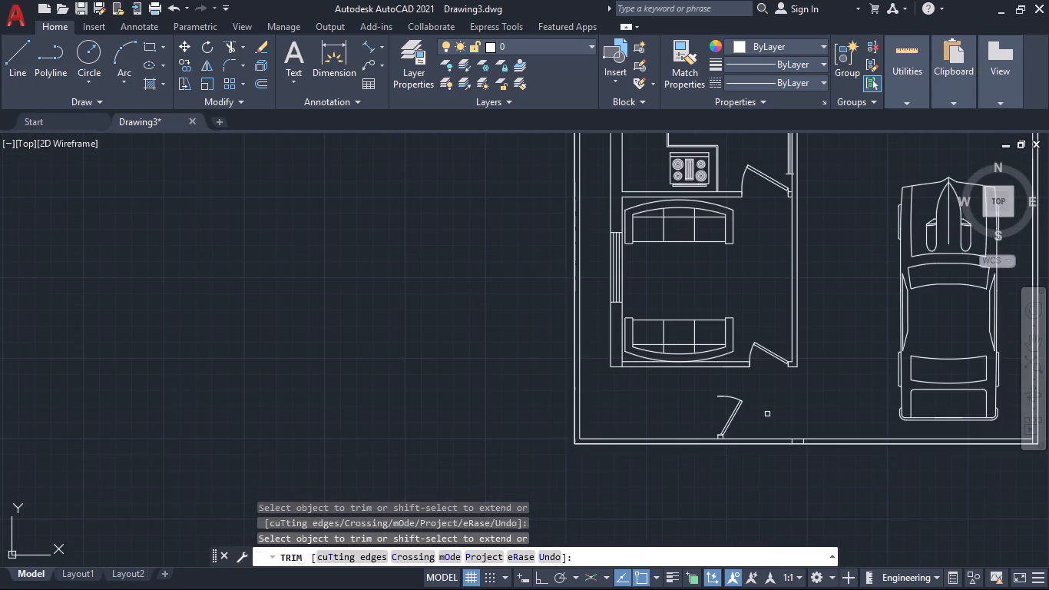
scroll(779, 389, up, 2)
middle_drag(759, 406, 741, 253)
scroll(618, 343, up, 2)
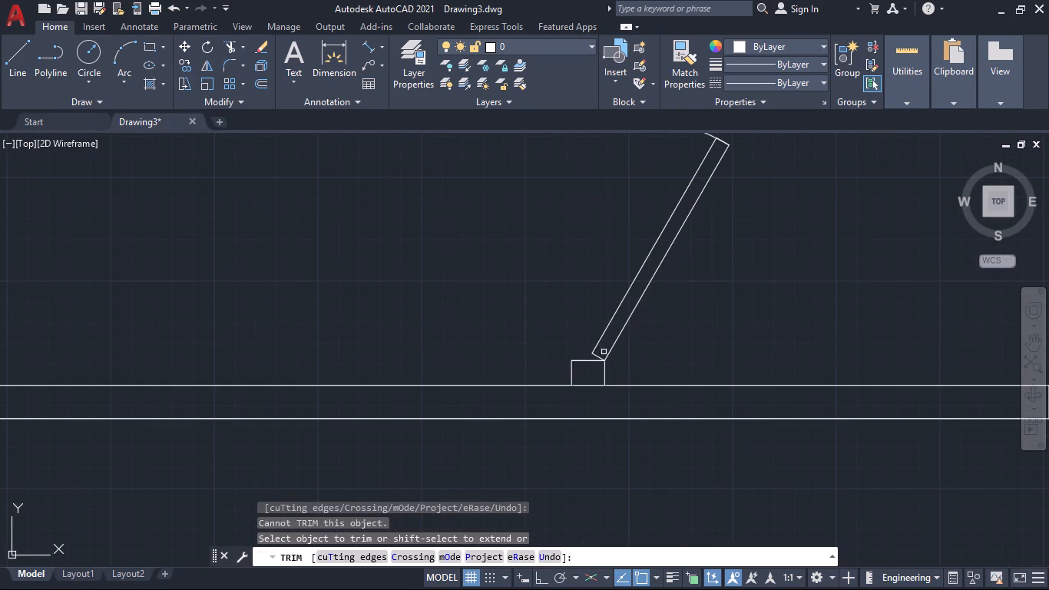
click(548, 373)
click(656, 368)
click(650, 370)
click(555, 335)
scroll(800, 343, down, 3)
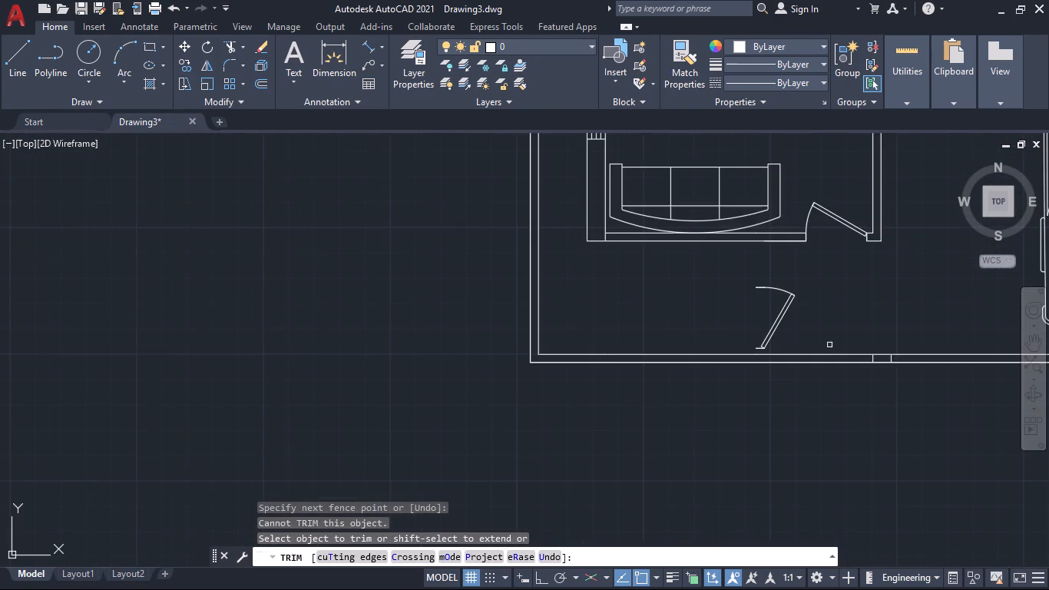
Trim the western of the two cross lines in the south boundary wall, southeast of the loose door.
middle_drag(905, 385, 638, 392)
scroll(620, 380, up, 1)
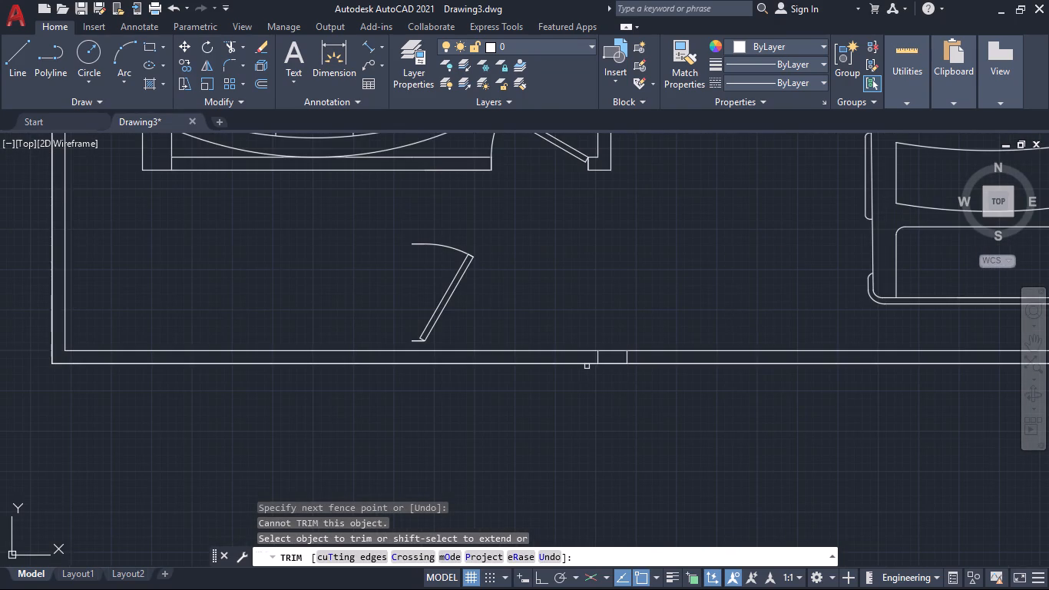
click(599, 356)
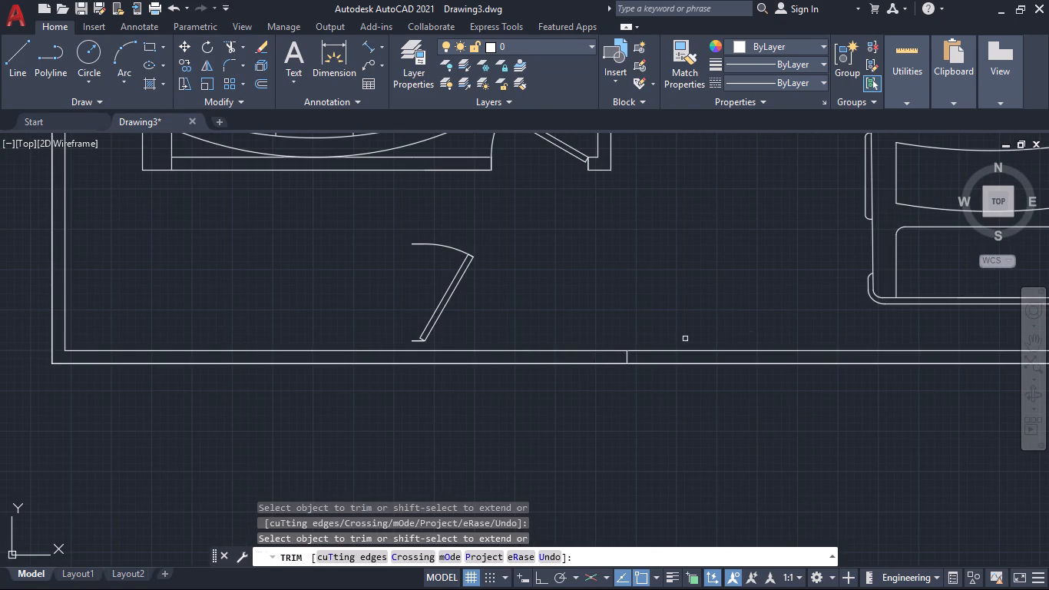
Trim both lines of the south boundary wall between its remaining cross line and the east boundary wall, opening the side behind the car.
scroll(802, 339, down, 2)
middle_drag(828, 376, 669, 373)
click(634, 330)
click(700, 402)
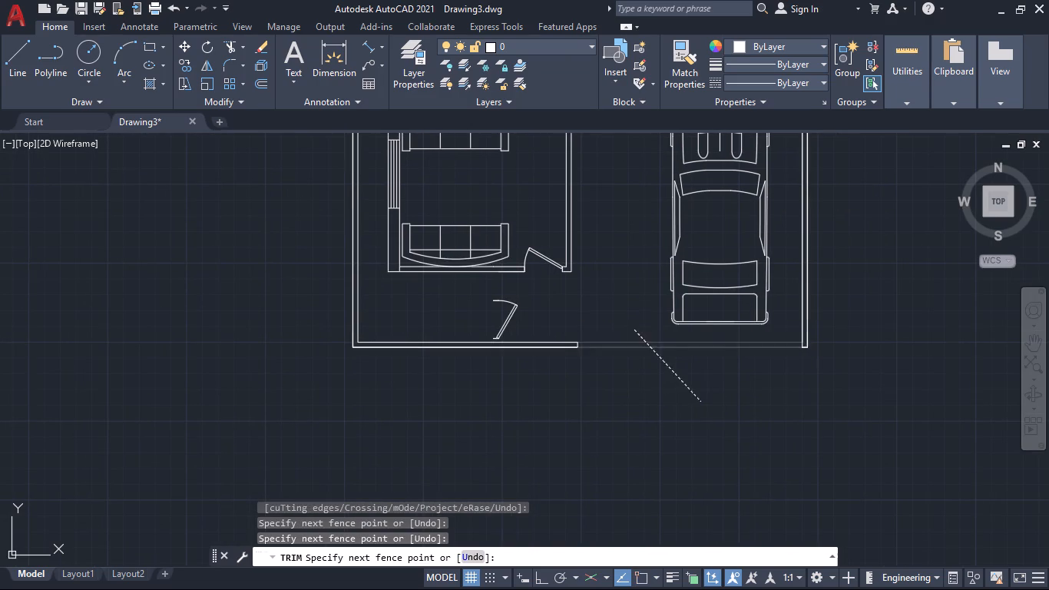
scroll(783, 415, down, 3)
scroll(756, 396, up, 2)
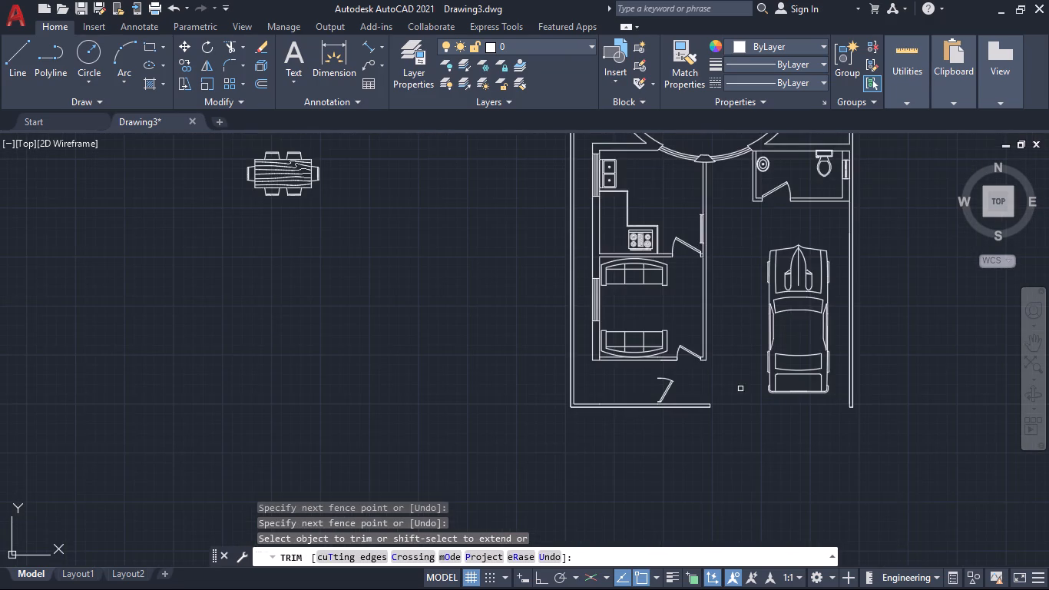
scroll(730, 386, up, 2)
scroll(732, 383, down, 2)
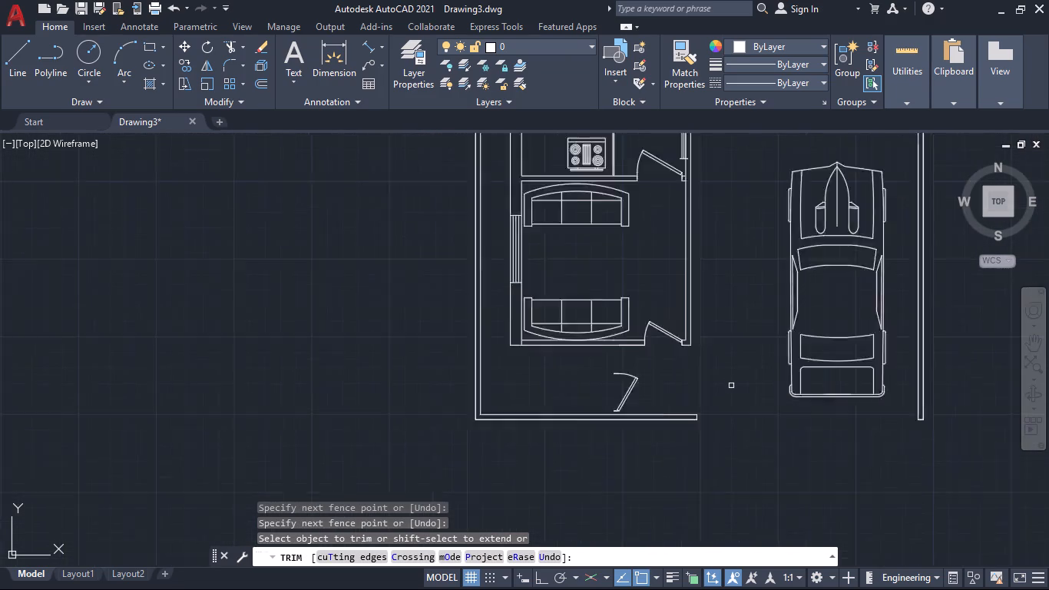
scroll(706, 399, up, 1)
key(Escape)
Delete the loose door south of the sofa room and its two leftover short horizontal lines.
click(669, 385)
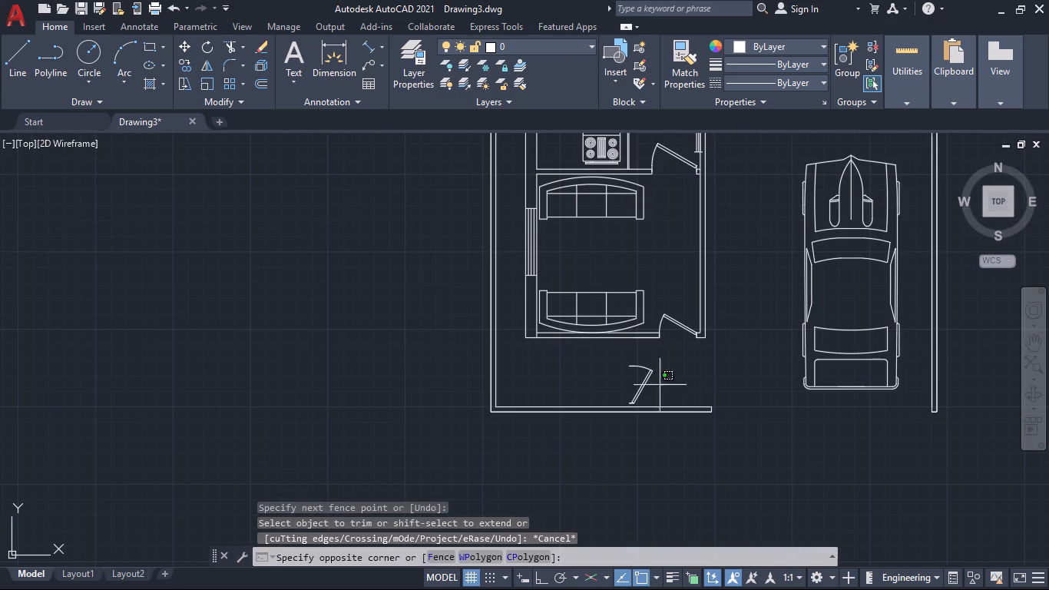
click(632, 374)
key(Delete)
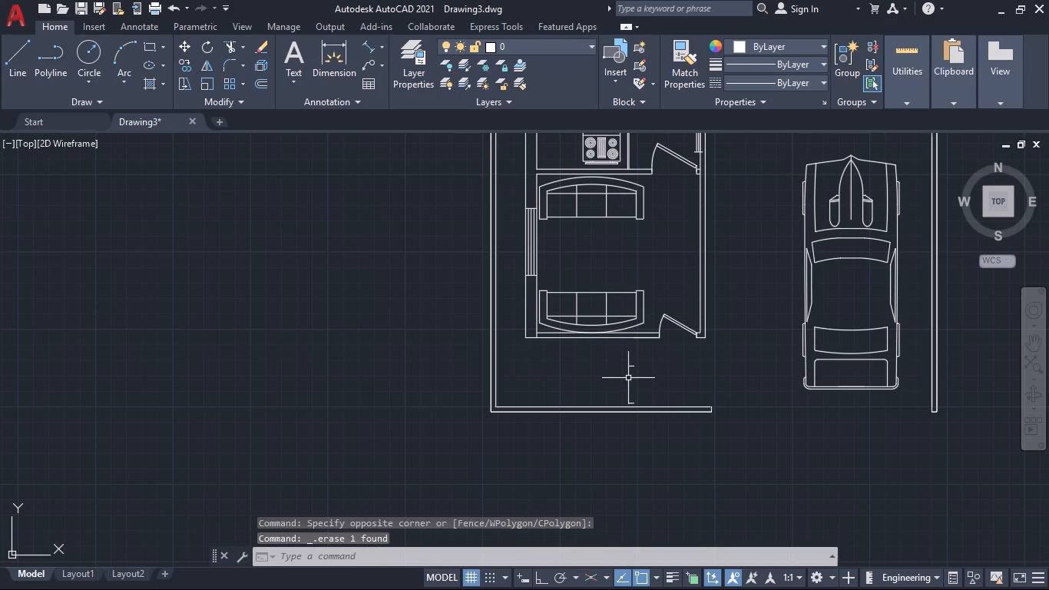
scroll(628, 377, up, 2)
click(634, 348)
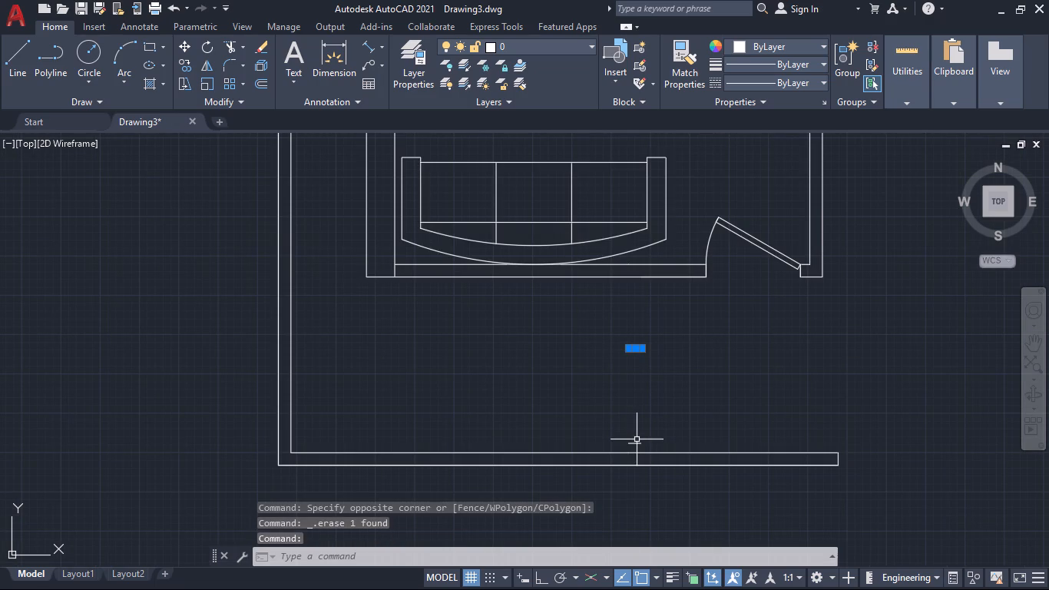
click(637, 442)
key(Delete)
scroll(801, 409, down, 3)
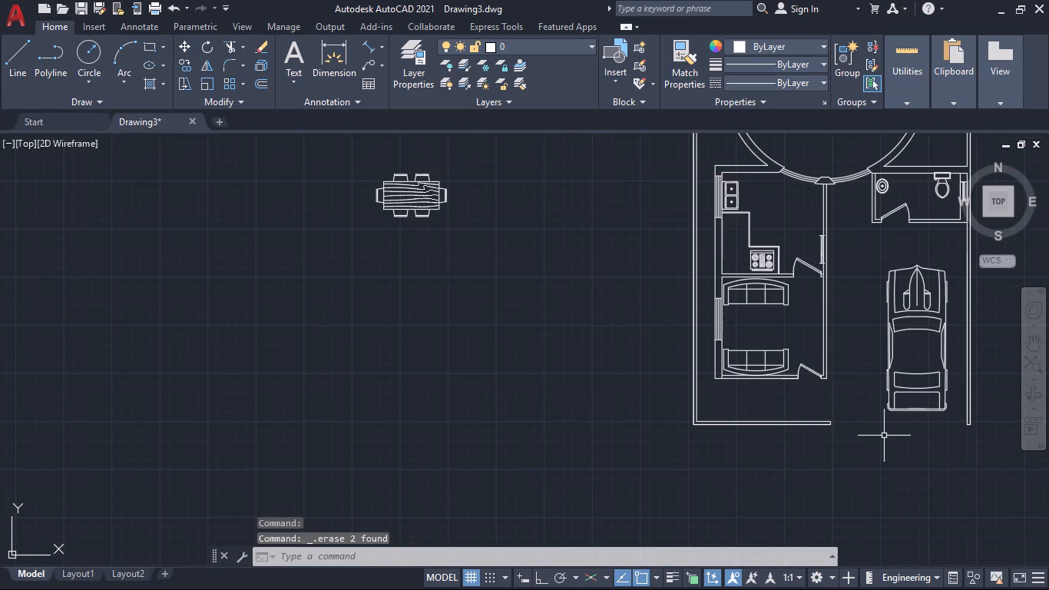
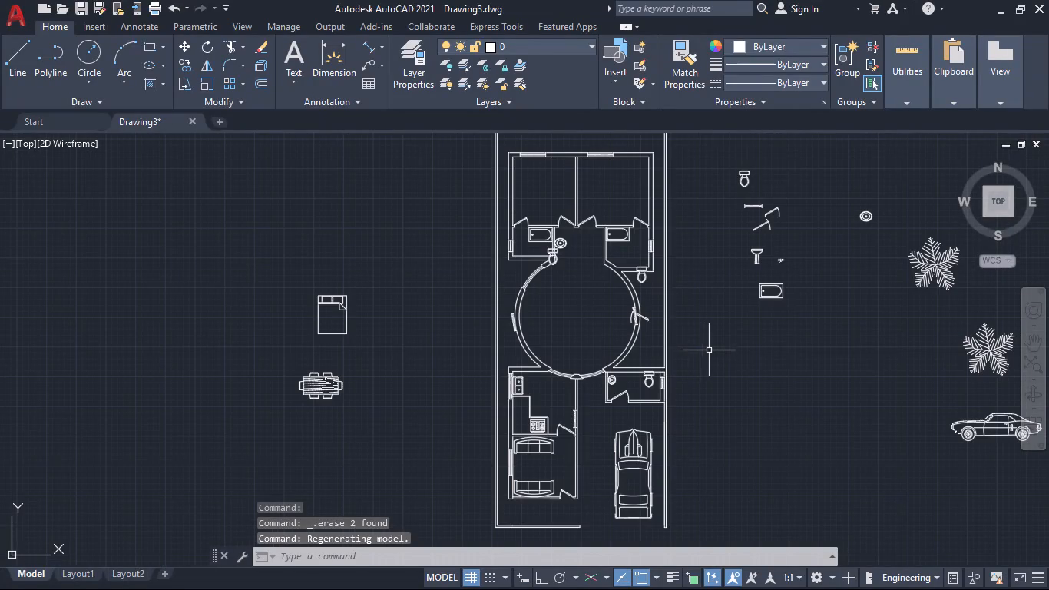
Move the six-seat dining table from outside the plan into the western half of the circular room.
middle_drag(719, 363, 723, 281)
scroll(722, 303, up, 1)
middle_drag(755, 306, 756, 303)
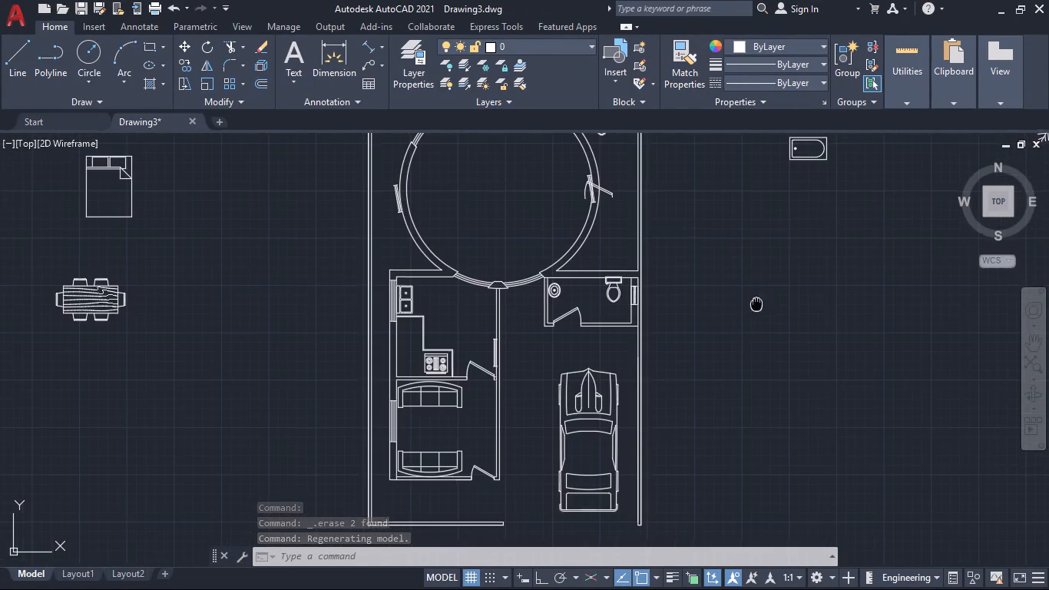
middle_drag(756, 303, 824, 303)
scroll(821, 322, down, 1)
middle_drag(821, 323, 811, 360)
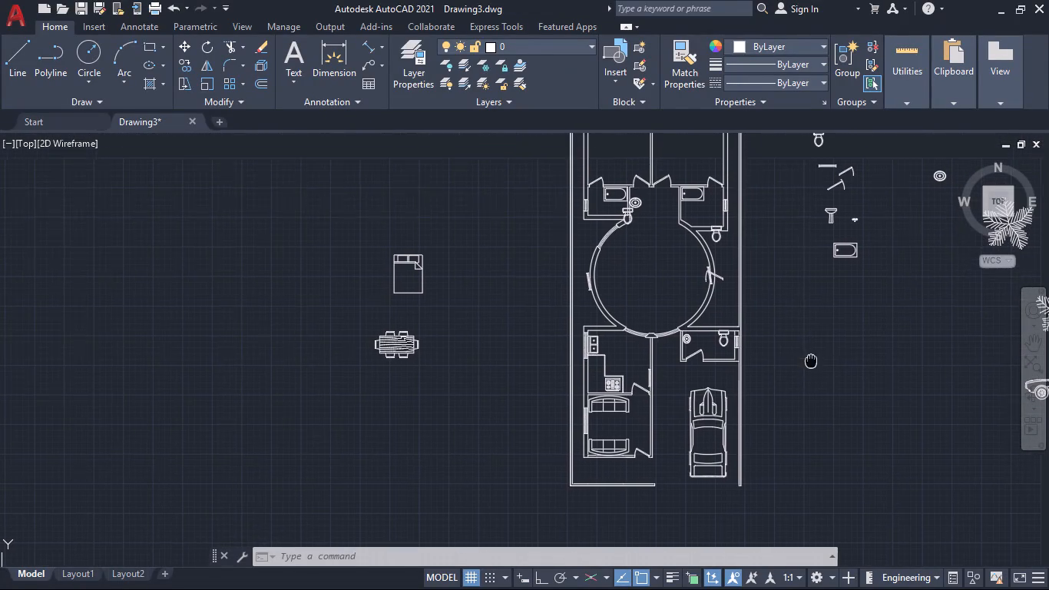
middle_drag(811, 360, 810, 361)
scroll(519, 312, up, 1)
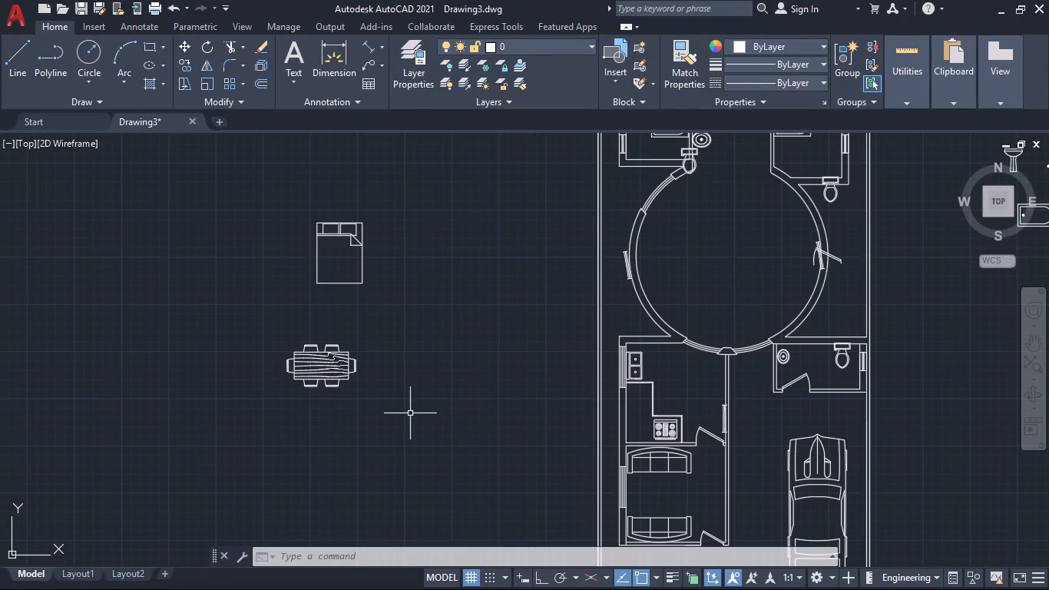
click(408, 415)
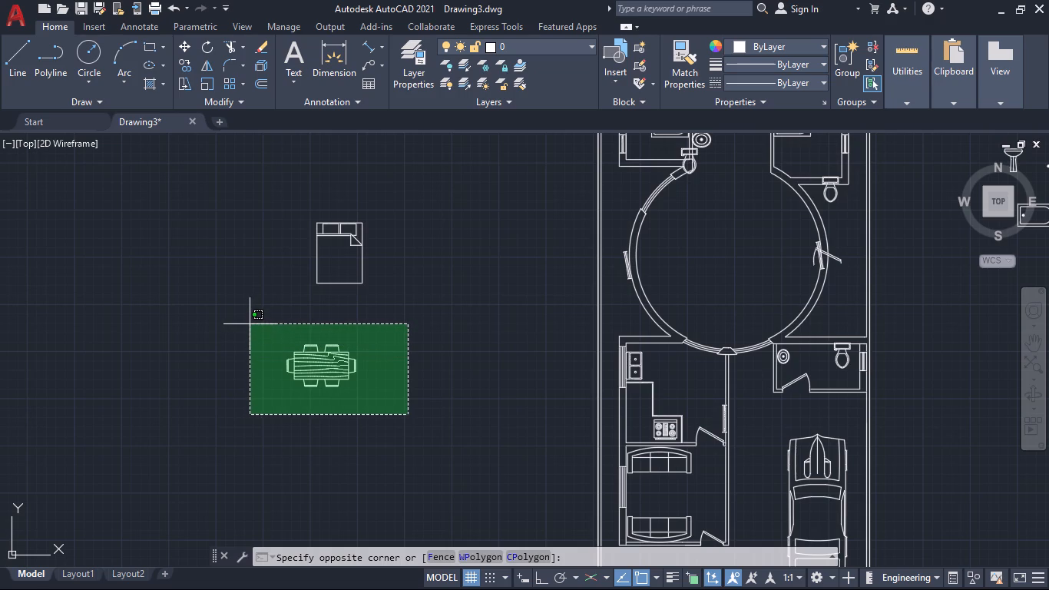
click(250, 323)
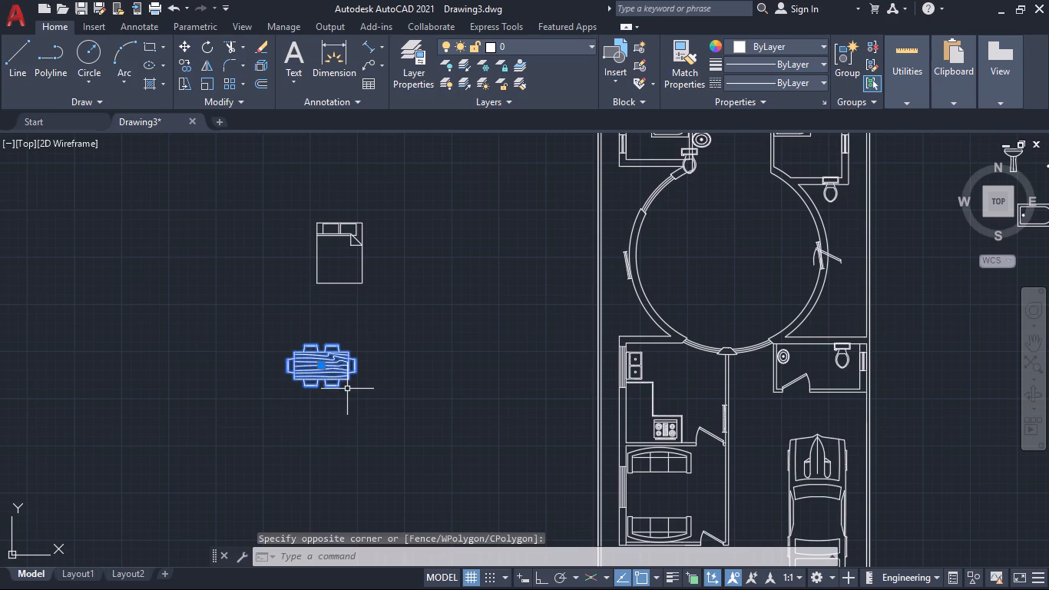
key(m)
key(Return)
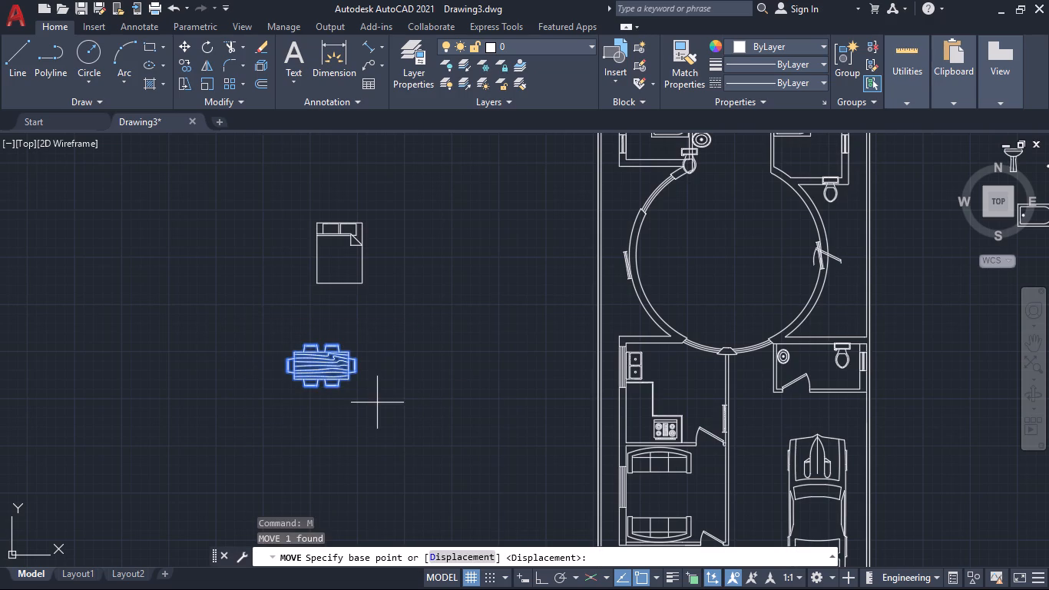
click(323, 368)
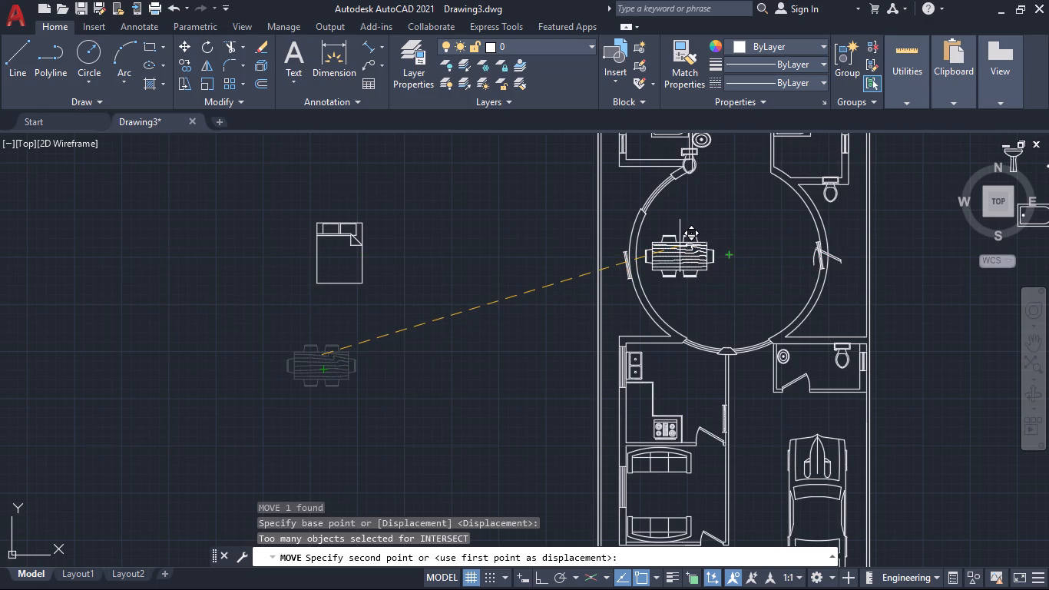
click(680, 246)
Rotate the dining table clockwise about its western part so its long side follows the circular room's west wall.
scroll(707, 258, down, 2)
scroll(708, 270, up, 1)
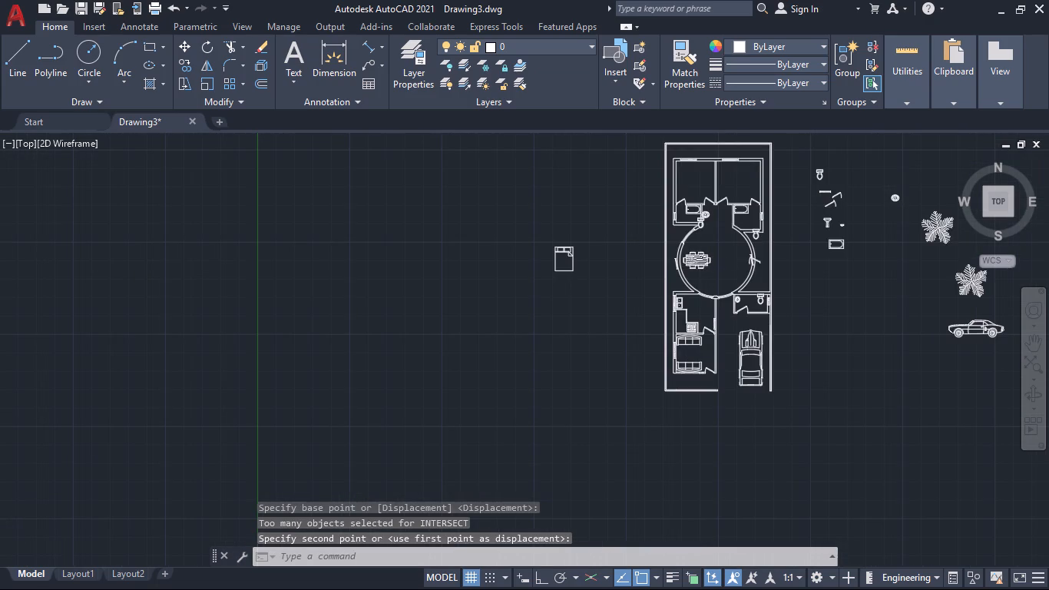
scroll(708, 270, up, 1)
scroll(720, 260, down, 1)
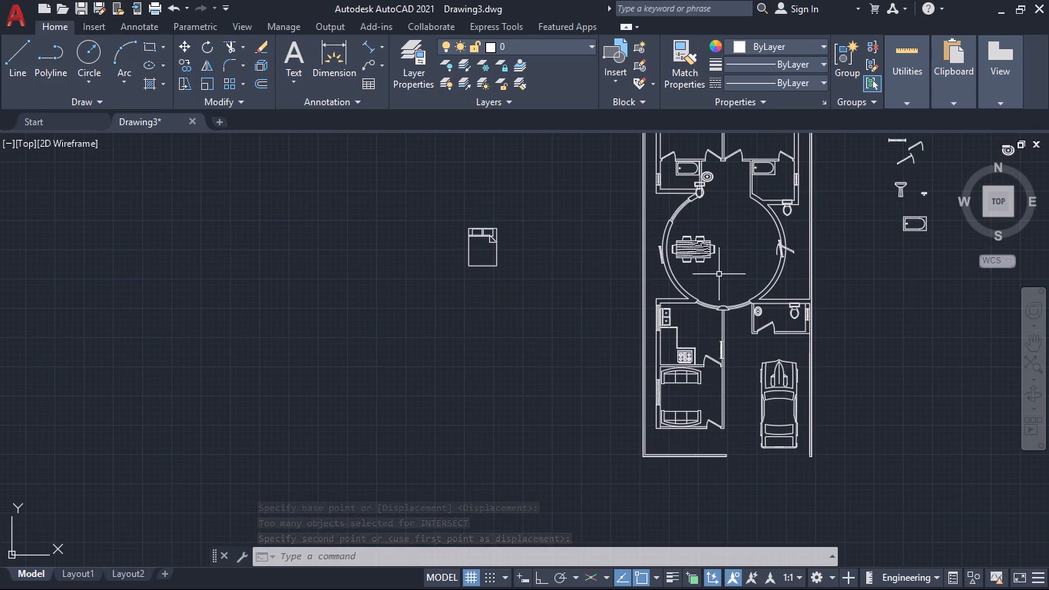
text(ro)
key(Return)
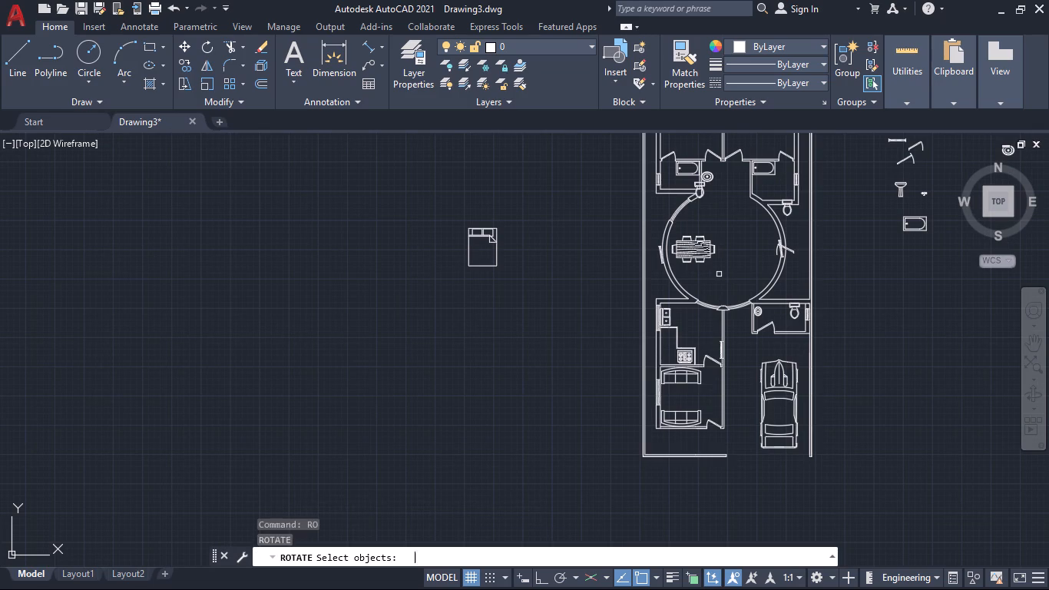
click(730, 256)
click(701, 247)
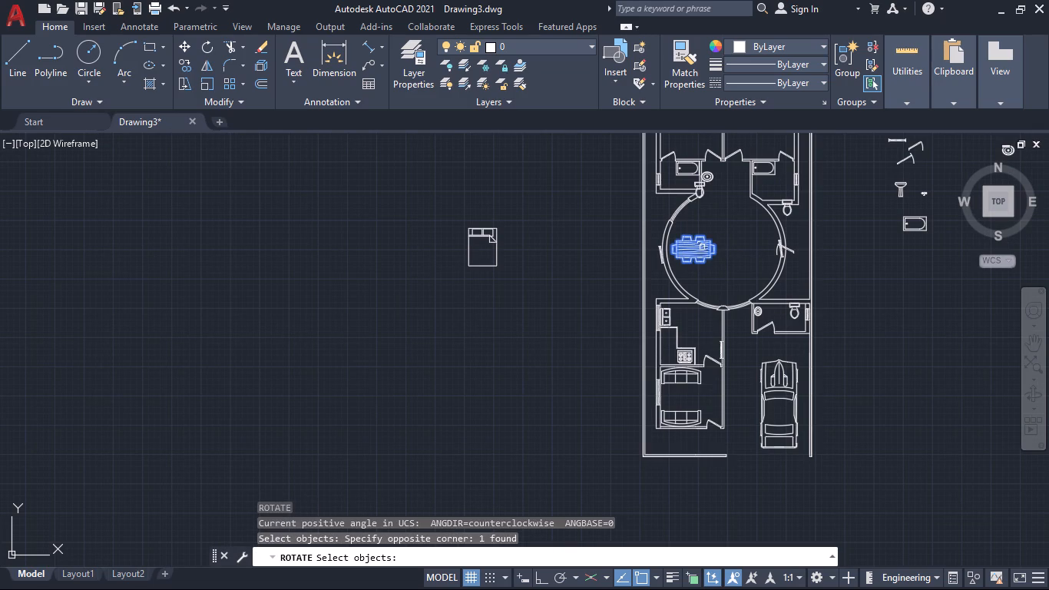
key(Return)
scroll(753, 252, up, 2)
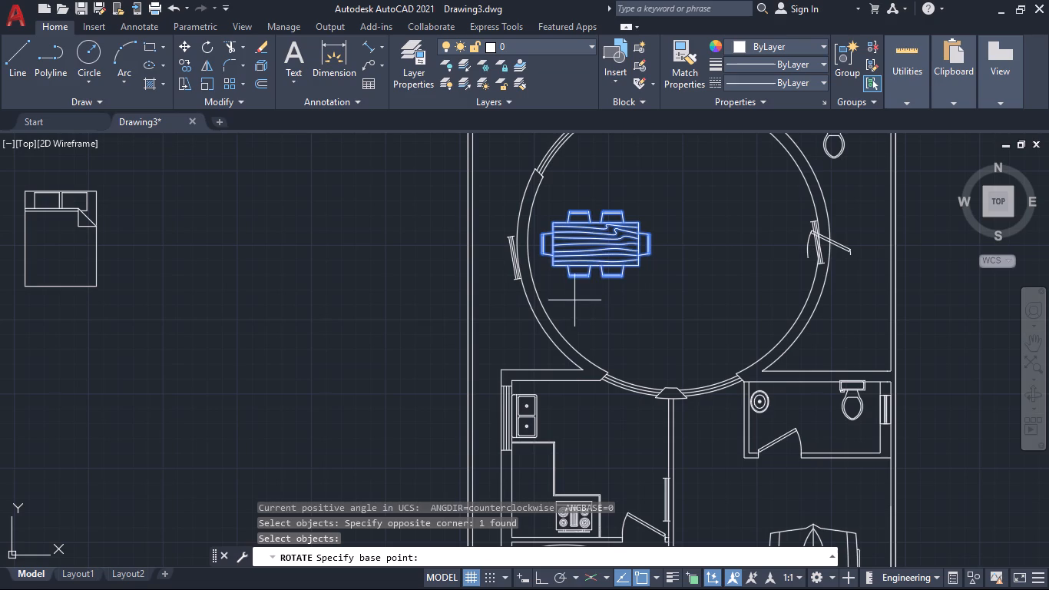
click(564, 240)
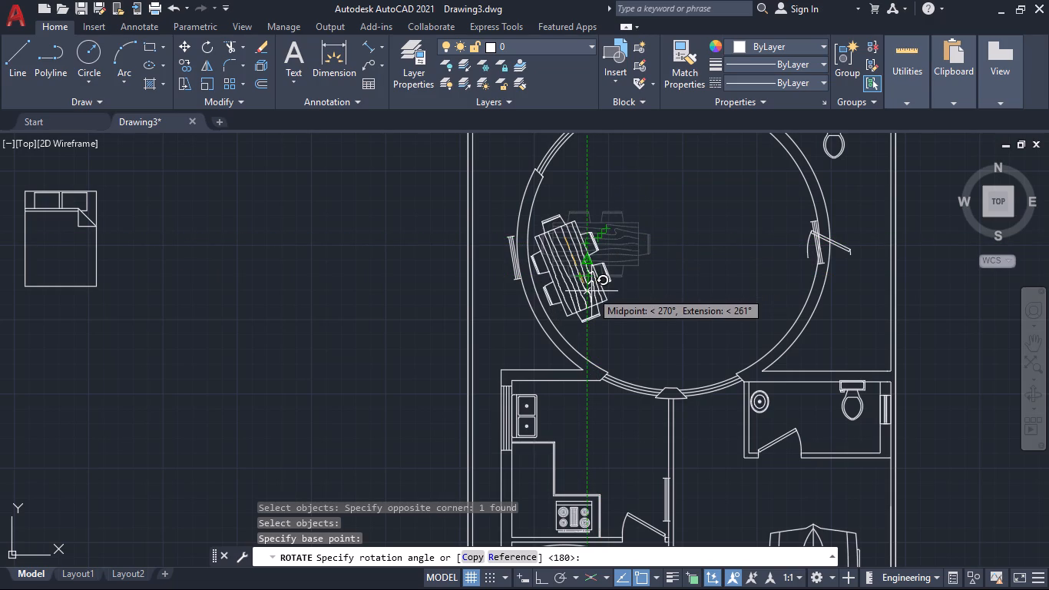
click(591, 291)
Draw a short line across the circular room's west wall, just beside the upper end of the loose window.
scroll(657, 294, down, 2)
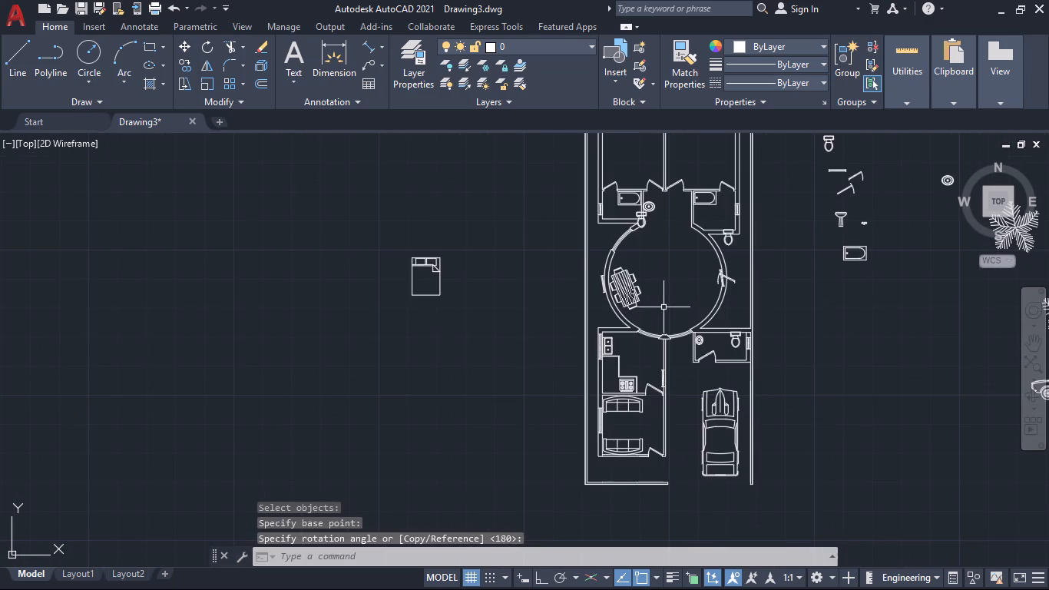
scroll(663, 307, up, 1)
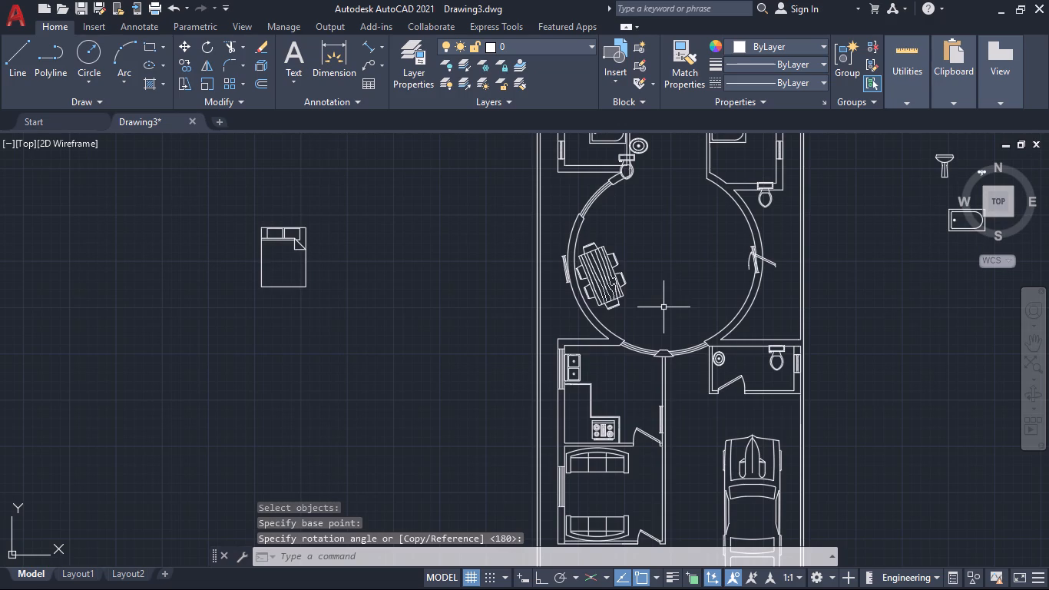
scroll(578, 283, up, 3)
middle_drag(538, 315, 537, 359)
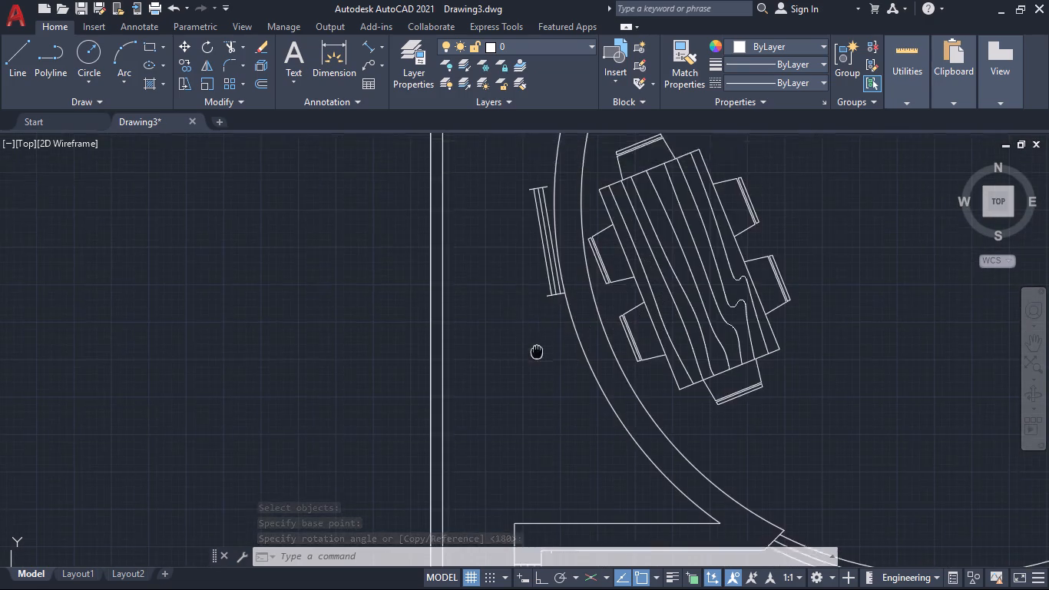
middle_drag(537, 359, 526, 429)
scroll(523, 417, down, 1)
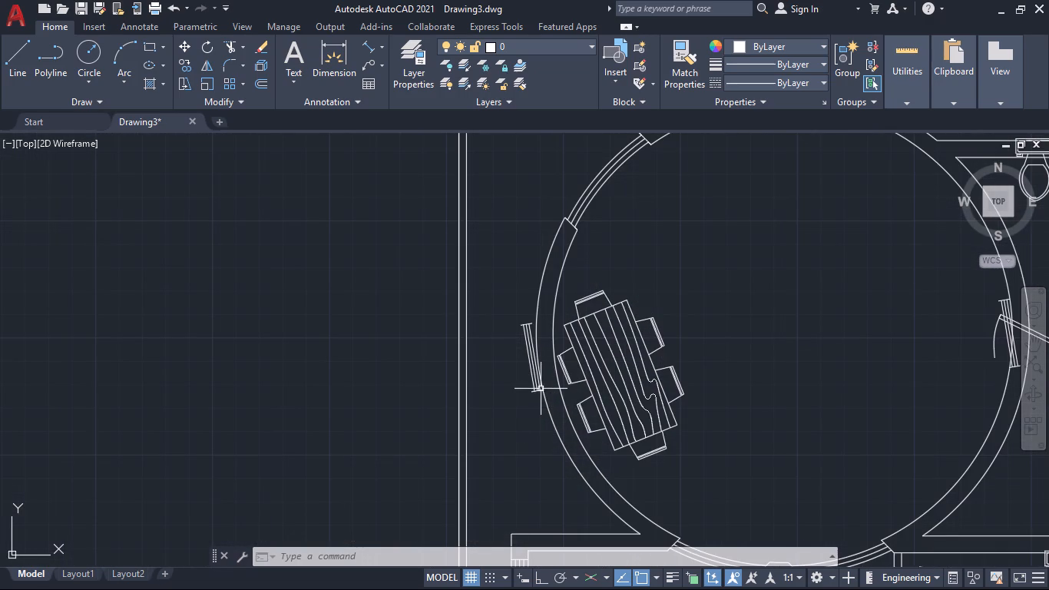
click(28, 45)
scroll(491, 328, up, 1)
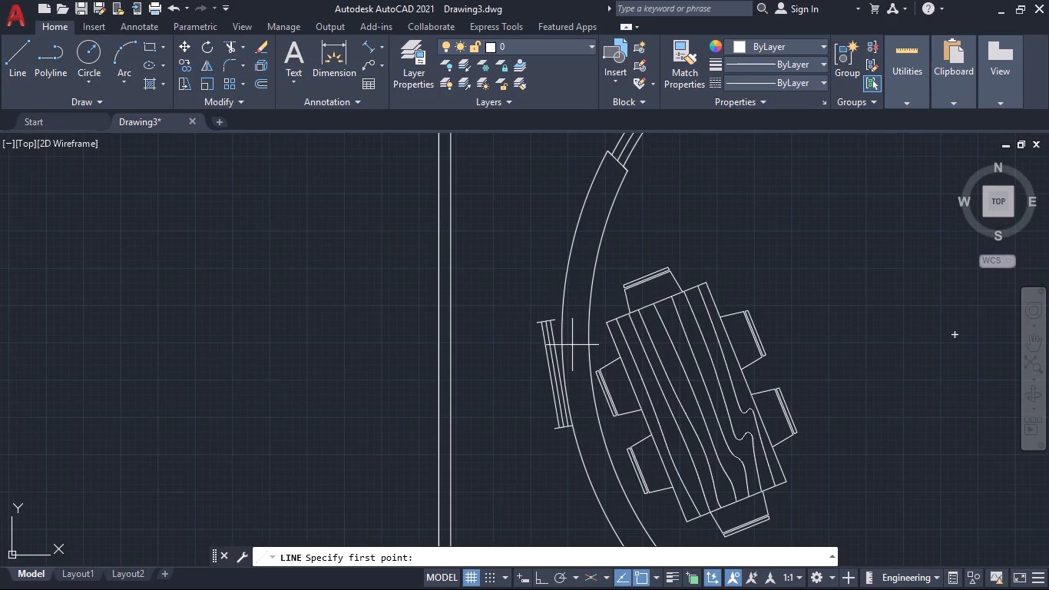
click(561, 336)
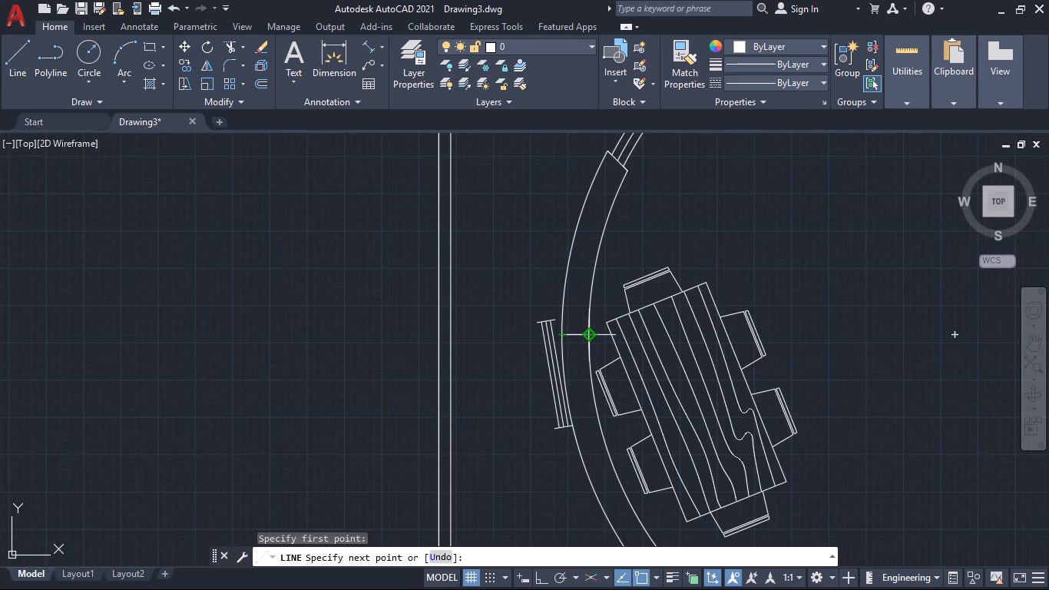
click(589, 333)
scroll(573, 349, down, 2)
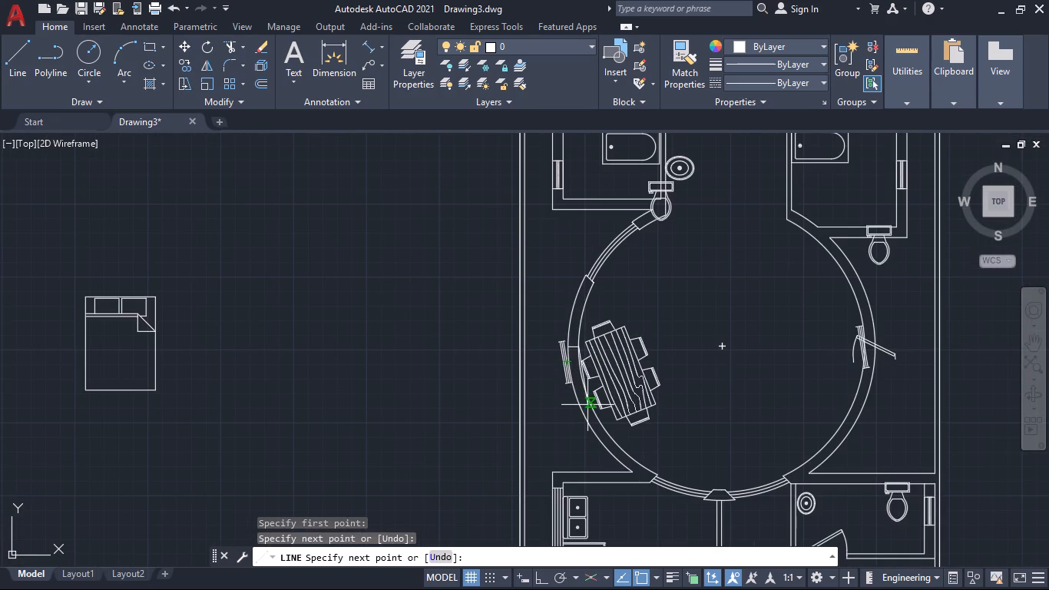
key(space)
Draw a second line across the curved west wall, southeast of the loose window's lower end and square to the wall.
key(space)
scroll(577, 400, up, 2)
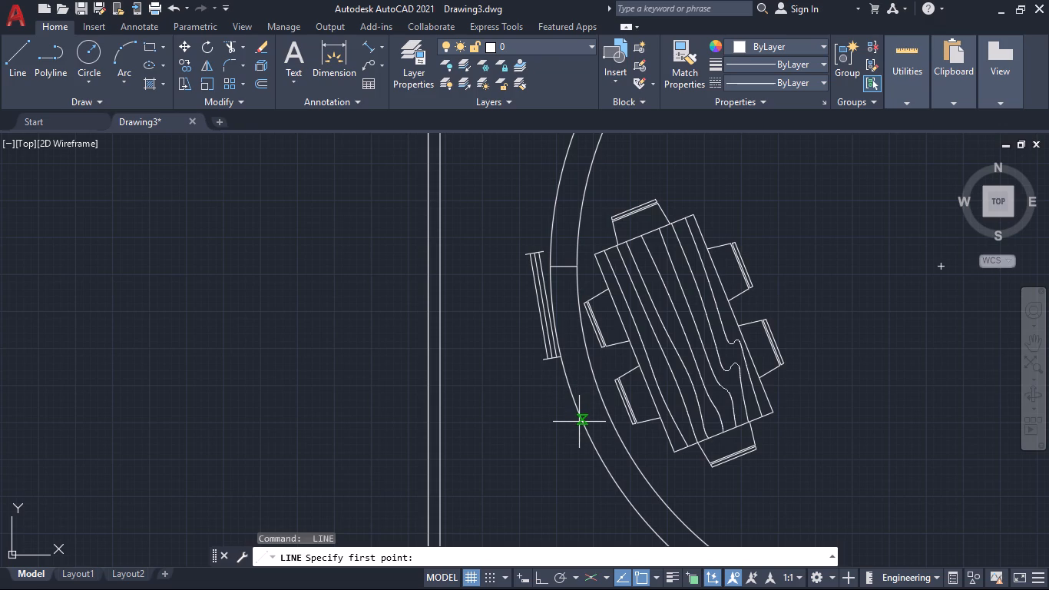
click(584, 423)
click(613, 417)
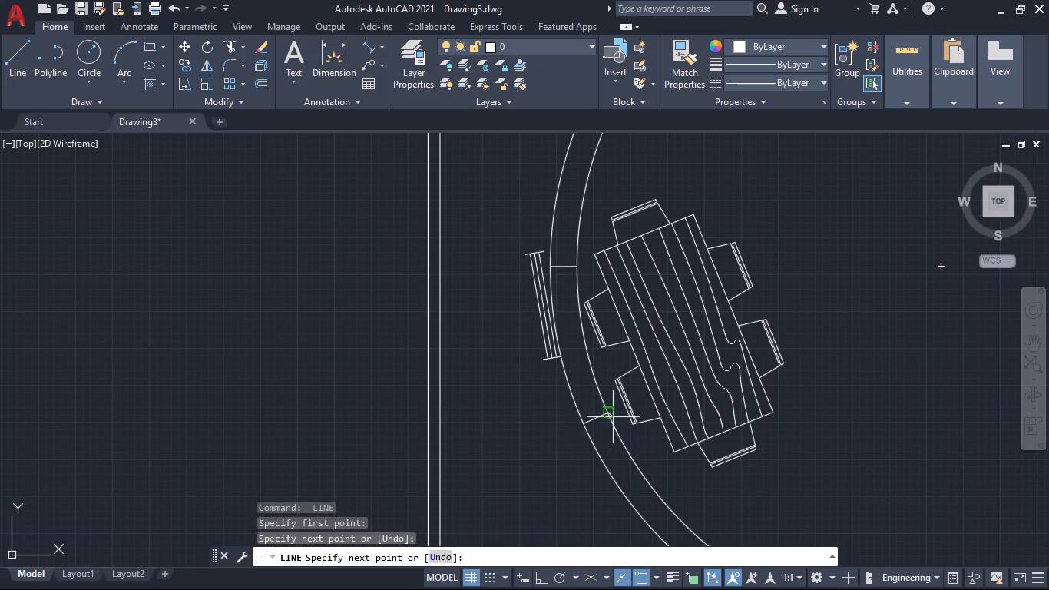
key(space)
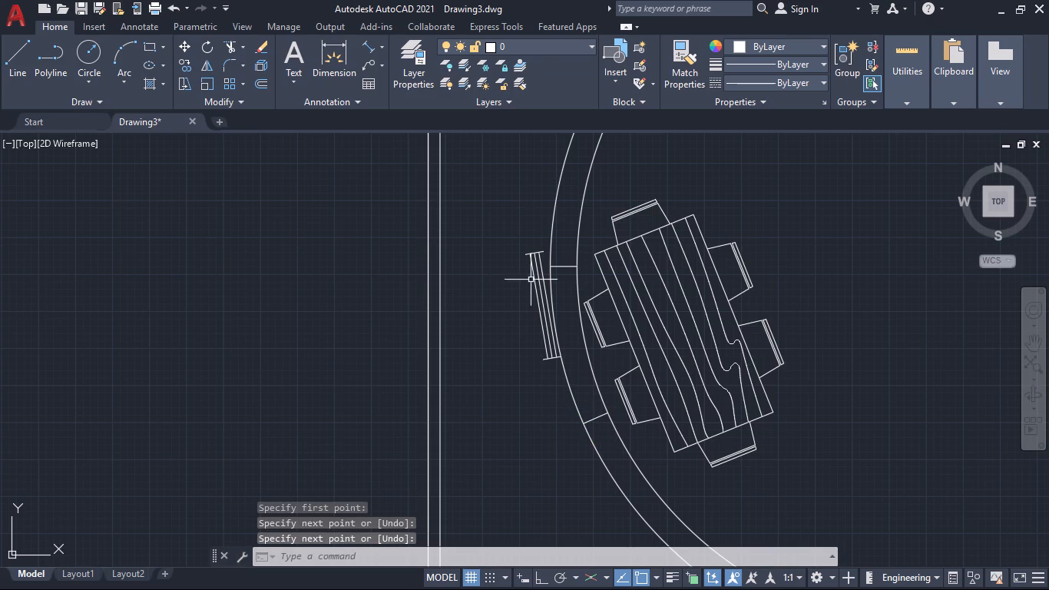
Align the loose window's upper end line to the northern cross line in the curved wall, scaling it to the alignment points.
scroll(531, 273, up, 1)
text(al)
key(Return)
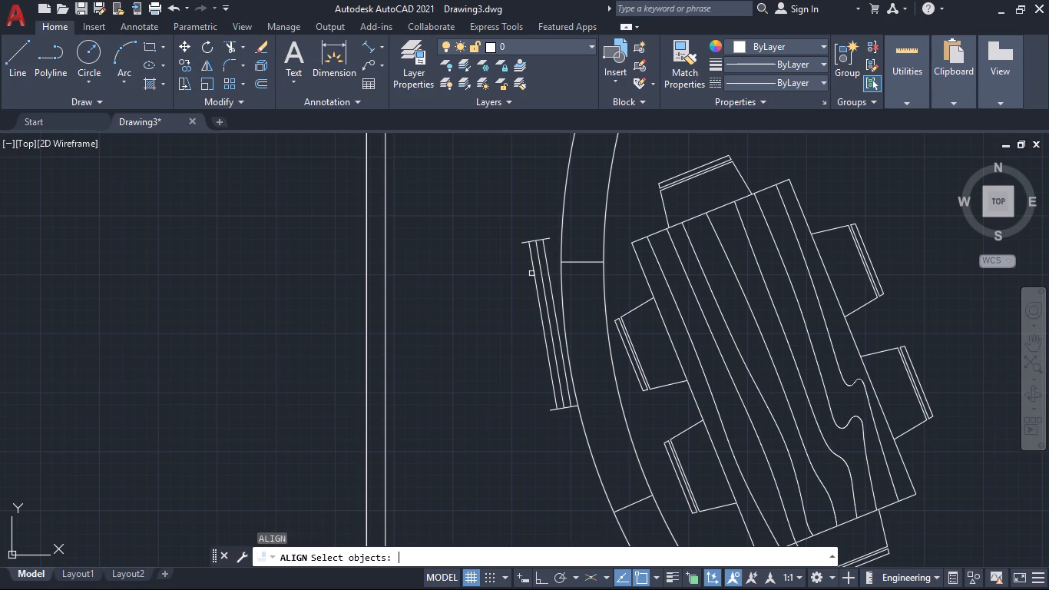
click(538, 251)
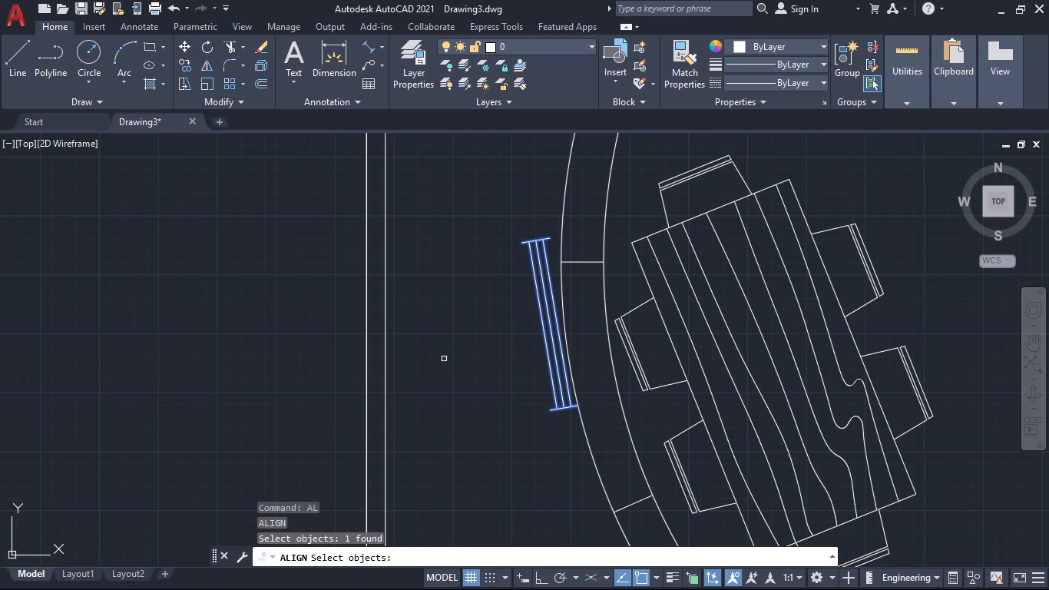
key(Return)
scroll(484, 275, up, 2)
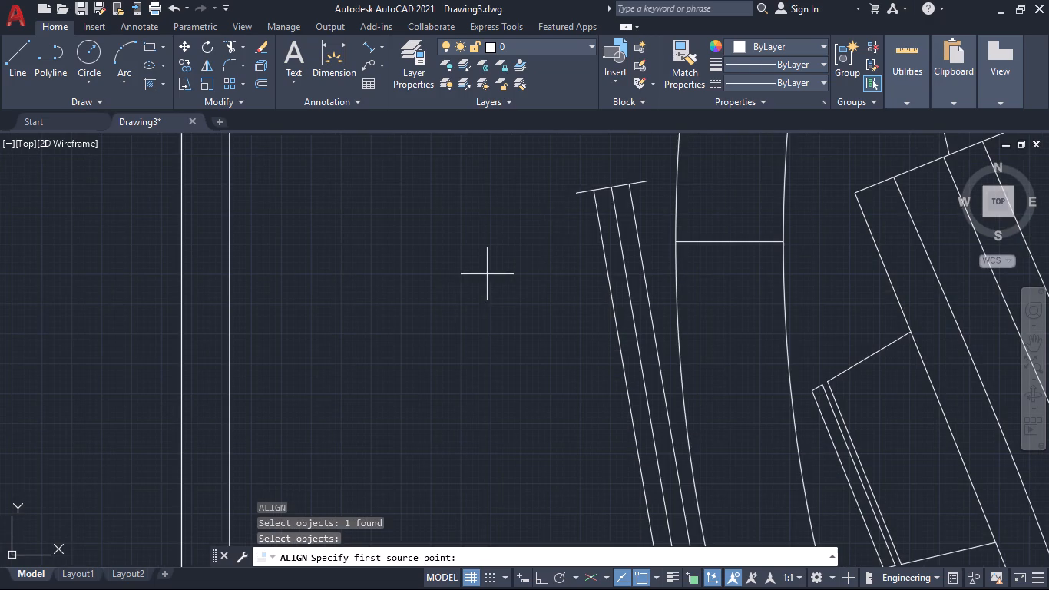
click(572, 193)
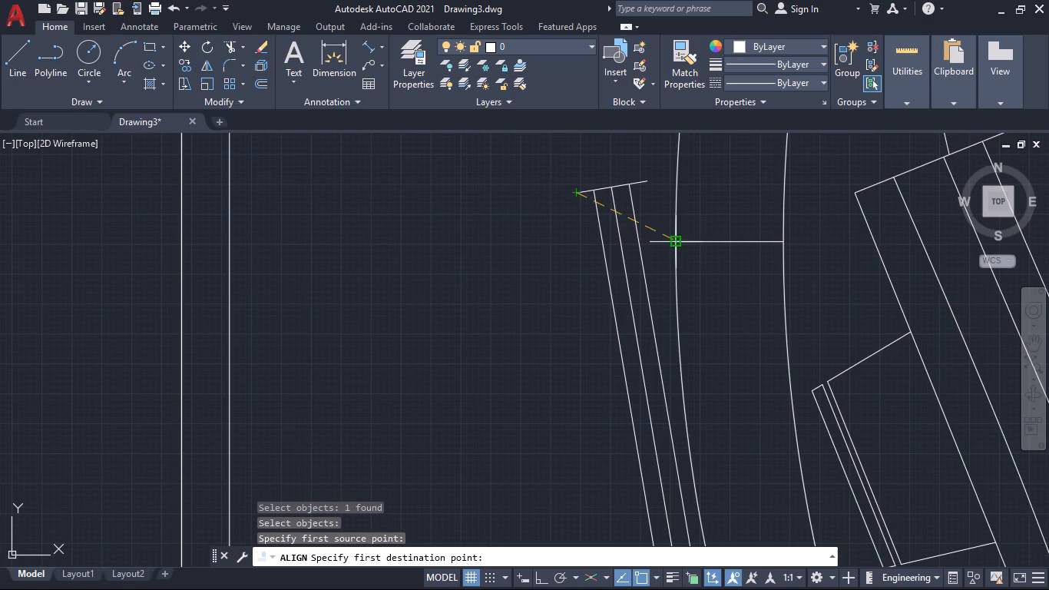
click(679, 244)
click(647, 181)
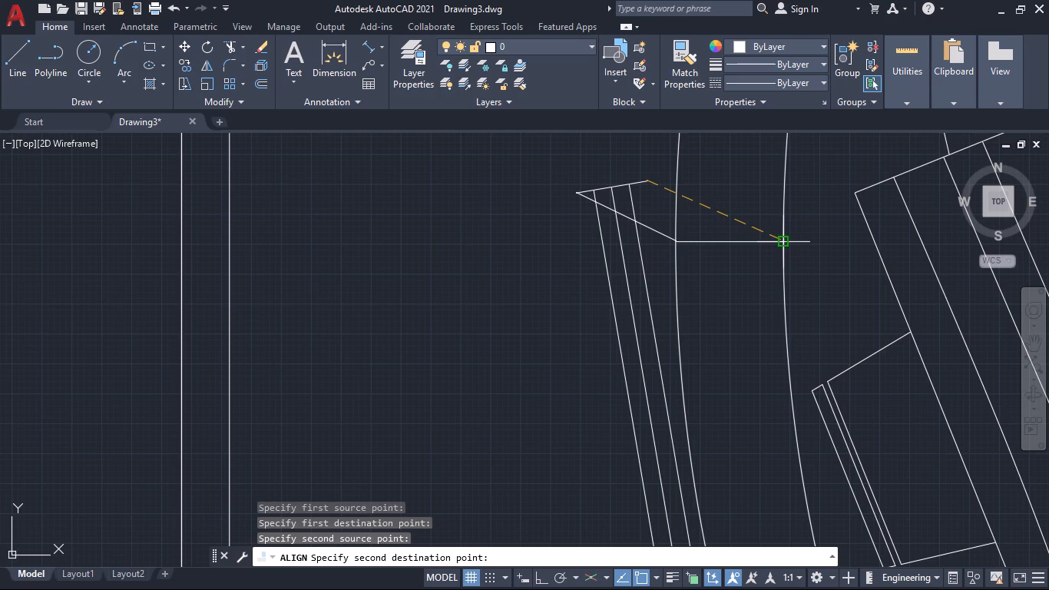
click(786, 240)
key(Return)
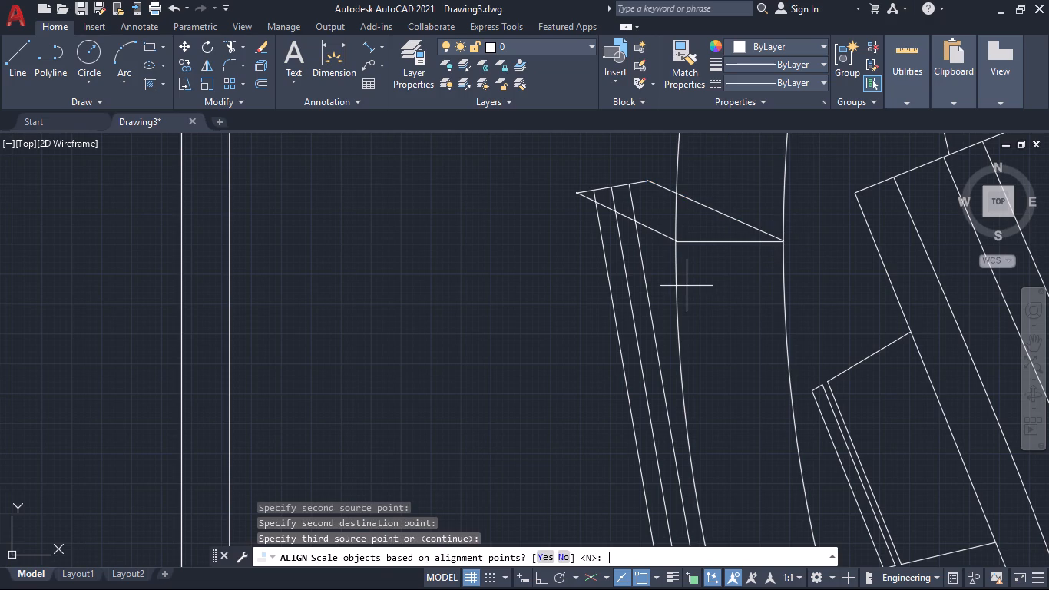
click(544, 554)
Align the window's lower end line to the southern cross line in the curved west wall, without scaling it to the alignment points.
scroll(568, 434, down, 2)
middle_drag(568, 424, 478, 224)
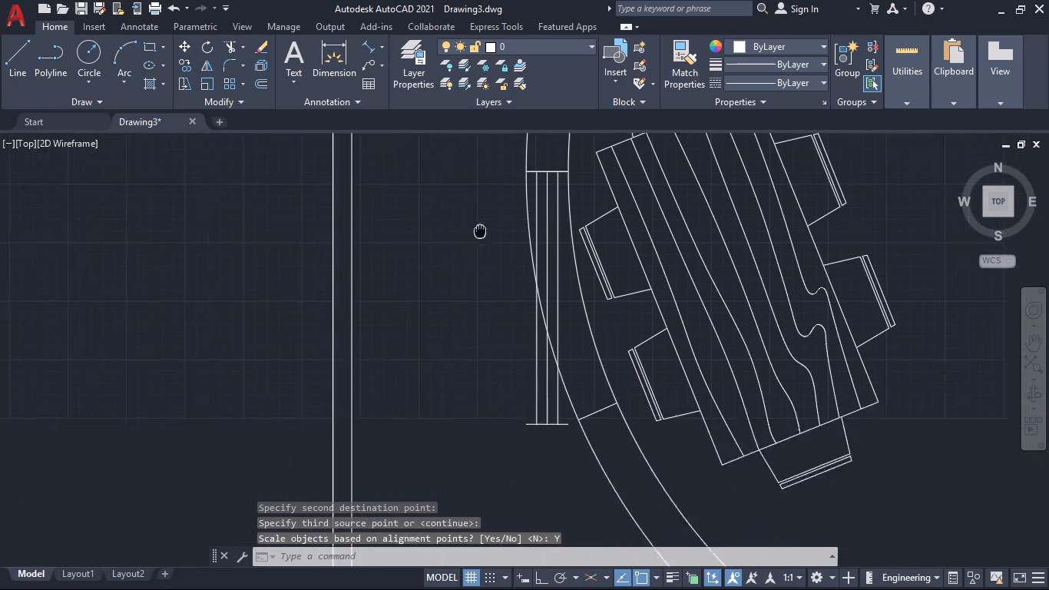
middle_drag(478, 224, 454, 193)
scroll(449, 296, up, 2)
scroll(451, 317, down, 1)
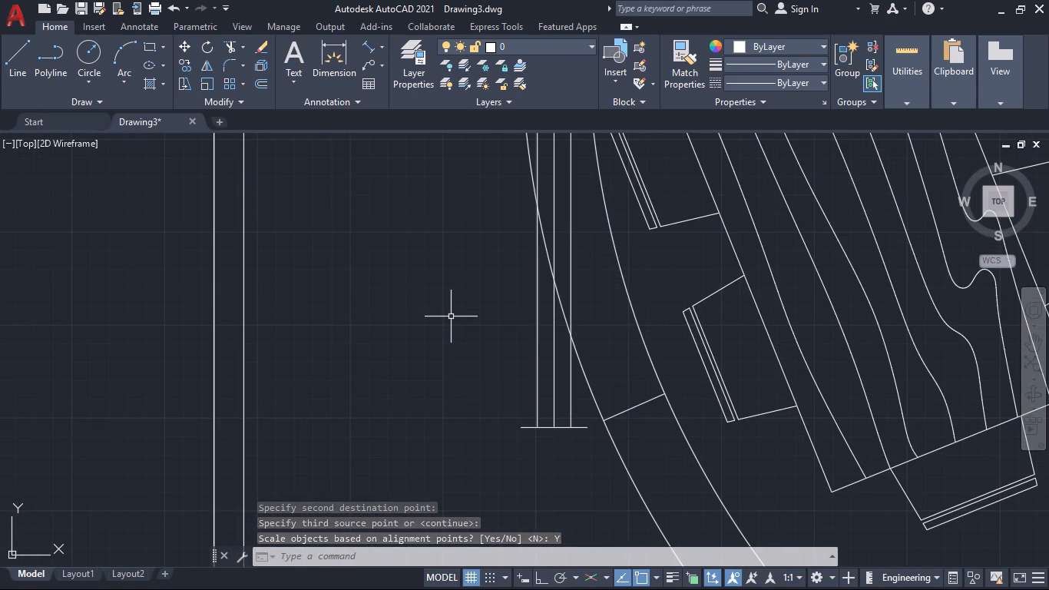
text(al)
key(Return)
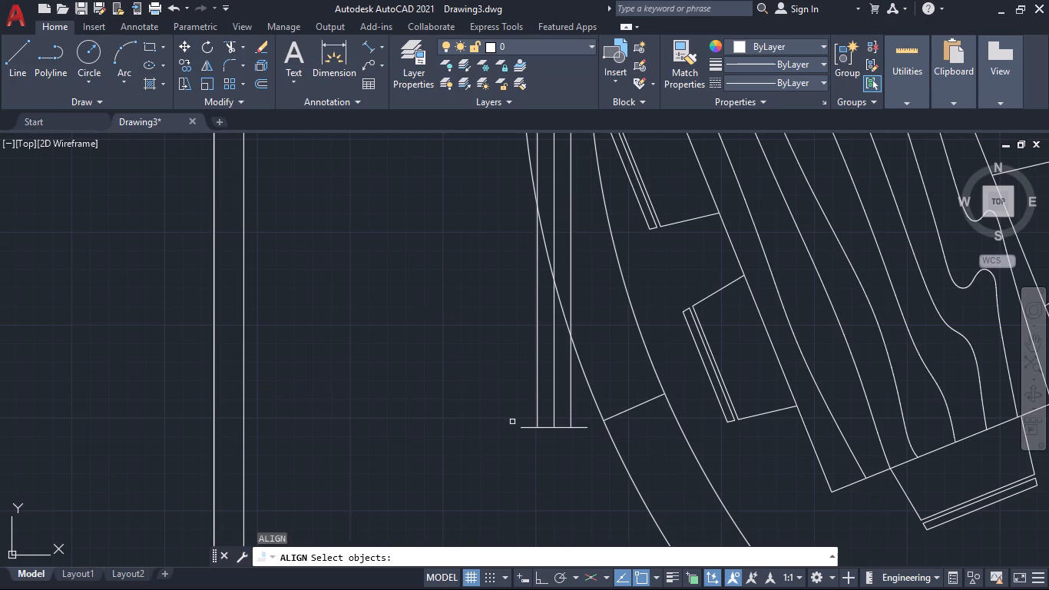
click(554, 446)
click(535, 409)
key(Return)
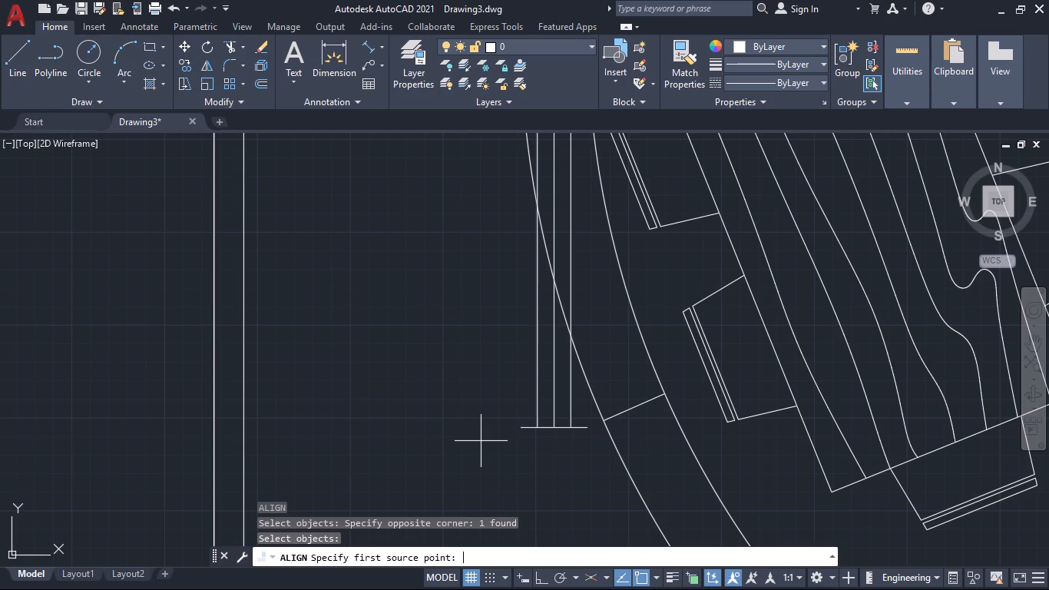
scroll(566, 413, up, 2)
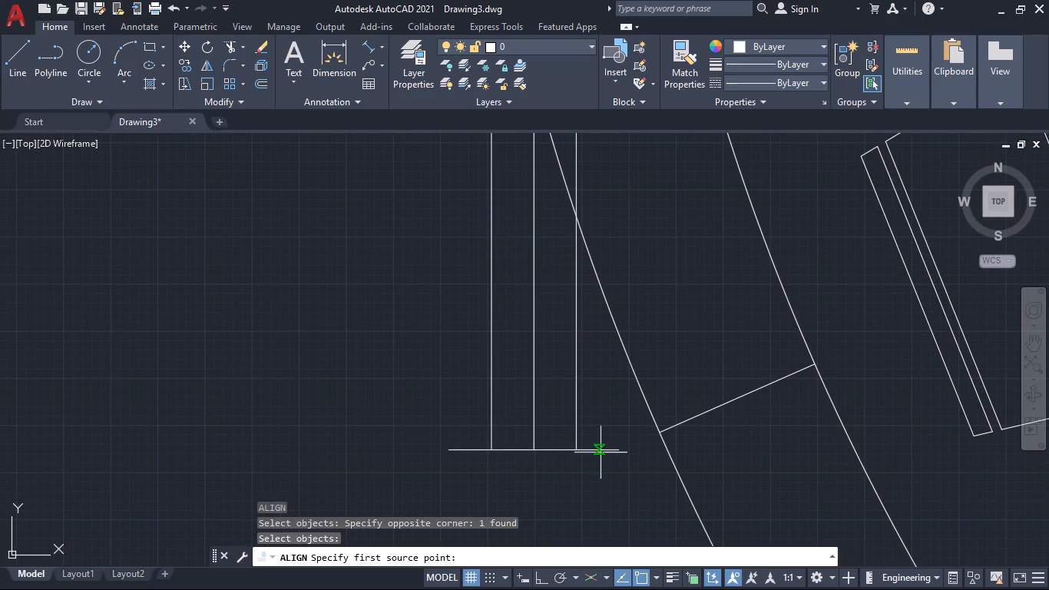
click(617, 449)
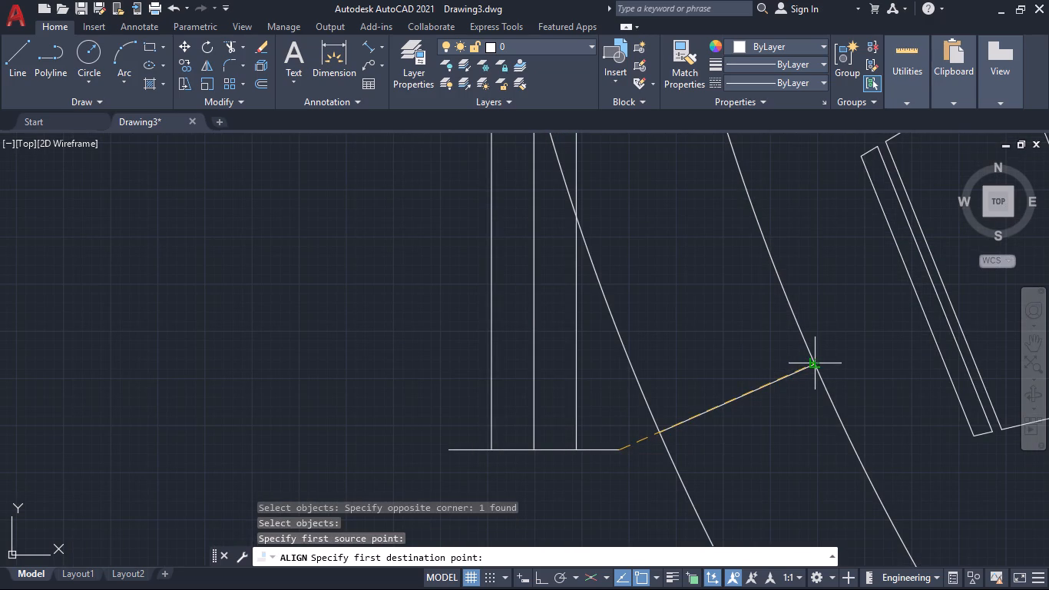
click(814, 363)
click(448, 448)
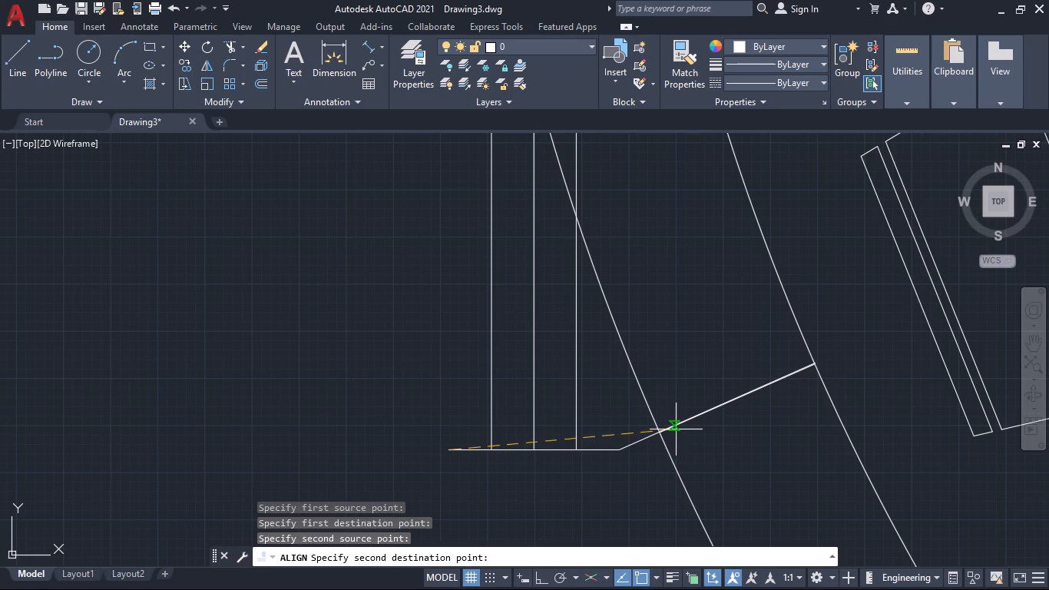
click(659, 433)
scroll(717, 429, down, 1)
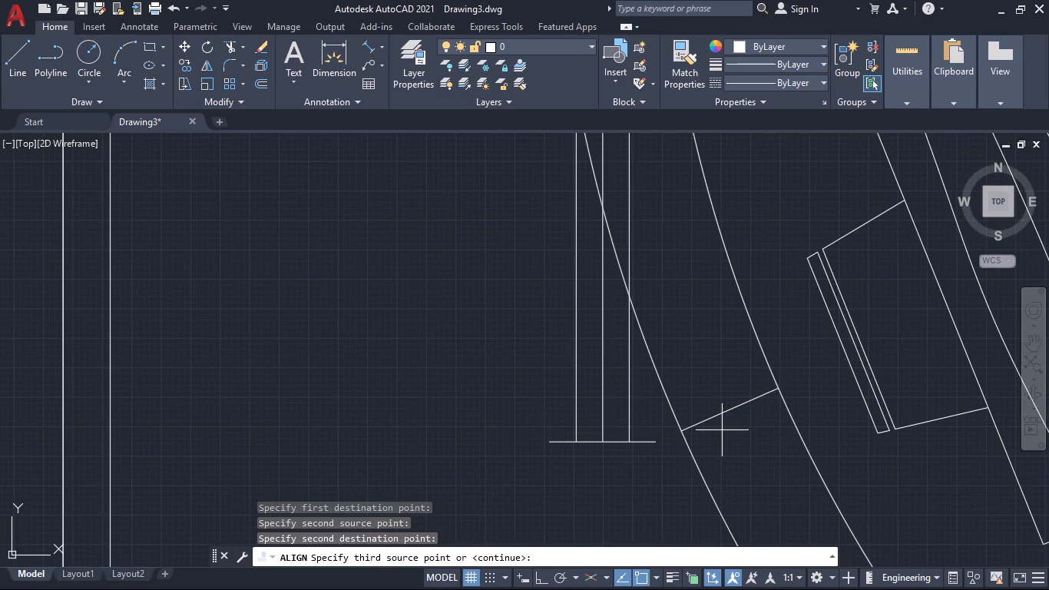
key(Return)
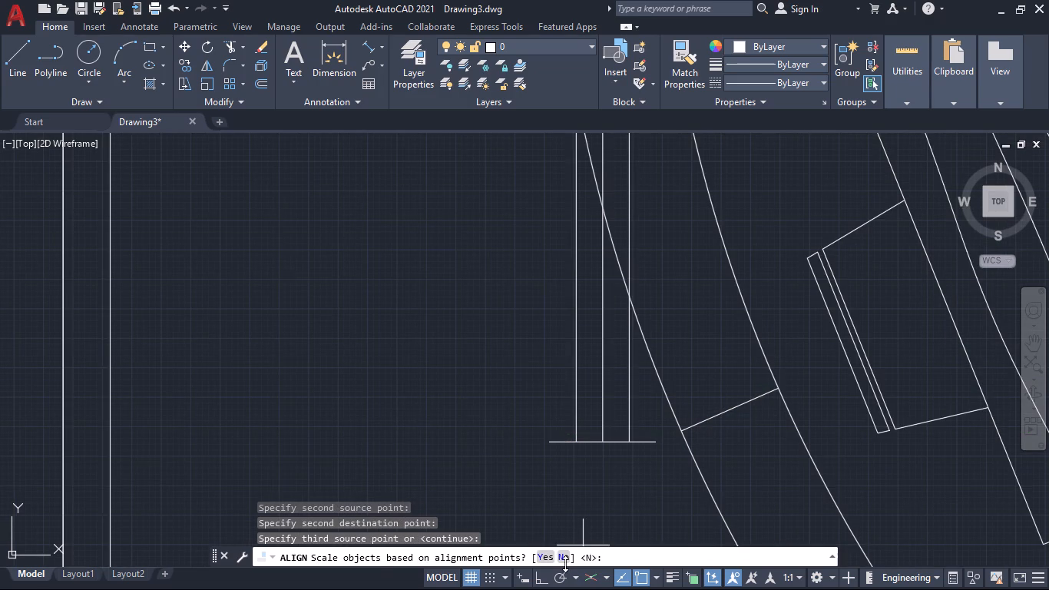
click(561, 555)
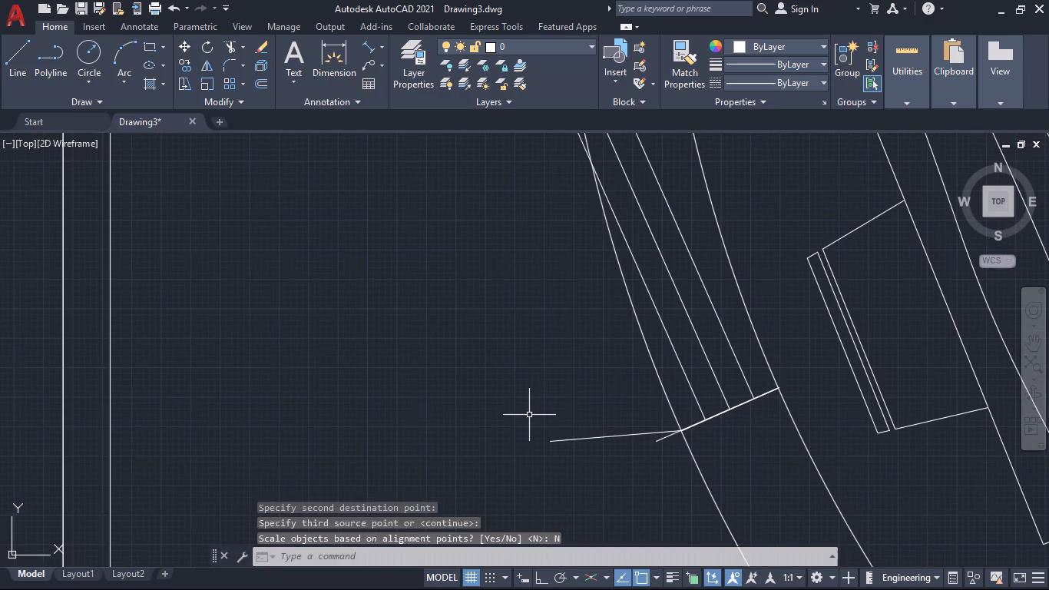
Delete the straight window lying across the circular room's west wall, keeping both cross lines.
scroll(530, 413, down, 2)
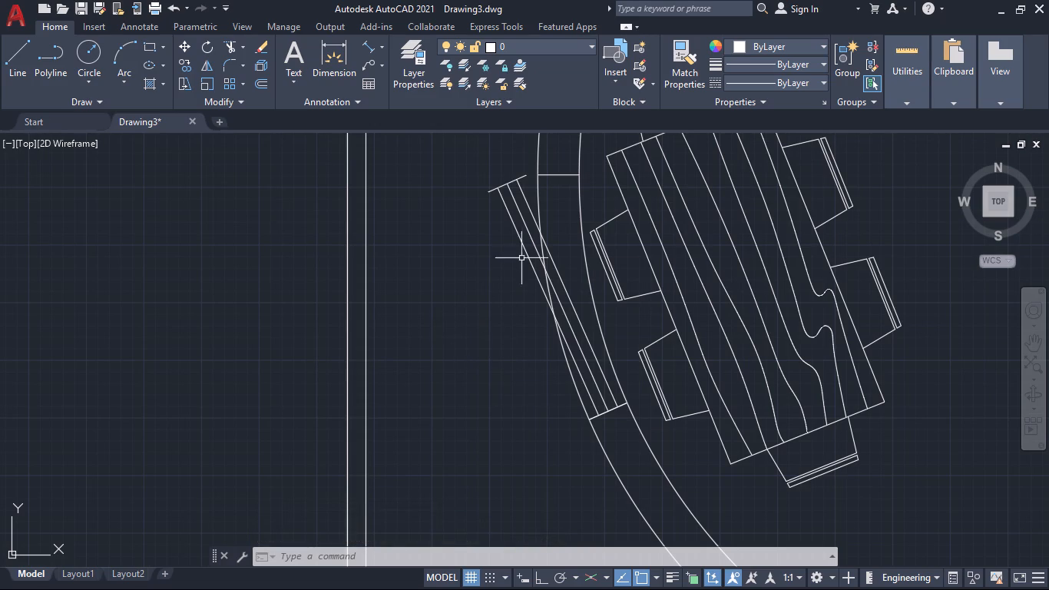
click(512, 166)
click(511, 231)
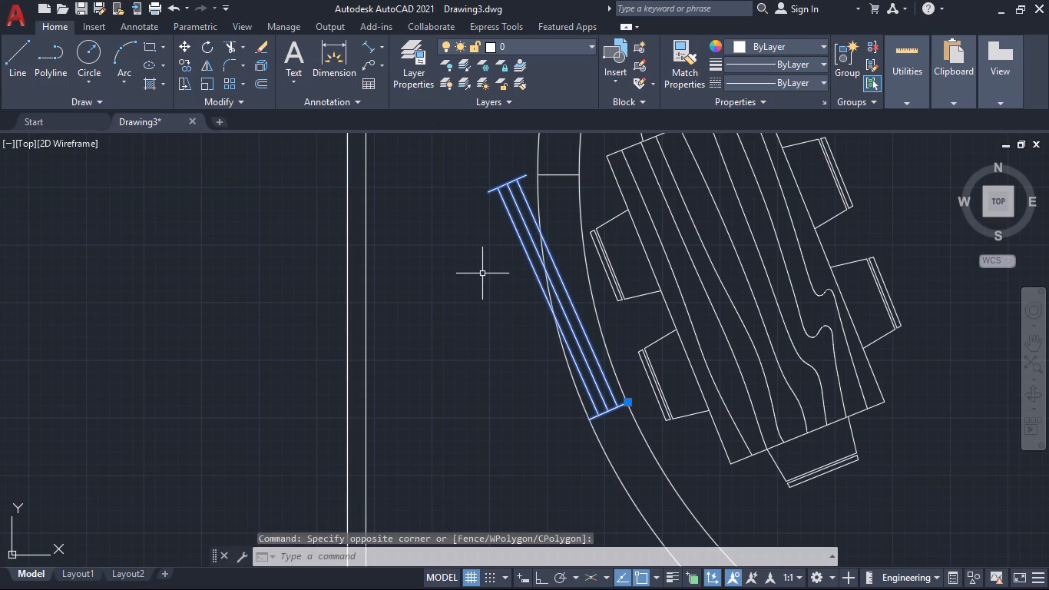
key(Delete)
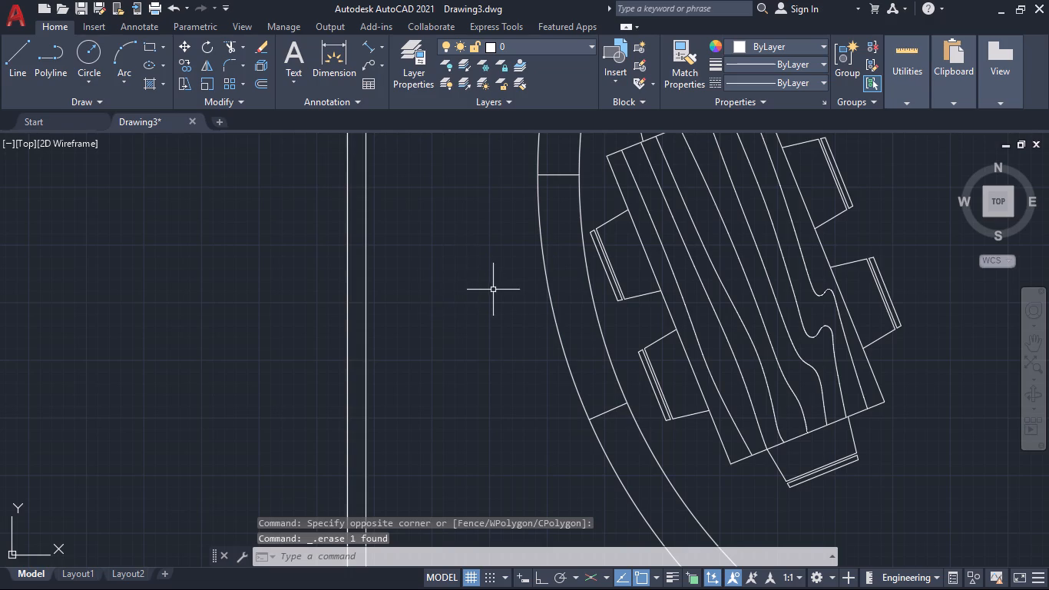
Draw a circle centred on the circular room and passing through the midpoint of the west wall's northern cross line.
scroll(494, 288, down, 1)
middle_drag(481, 287, 366, 280)
scroll(368, 293, down, 2)
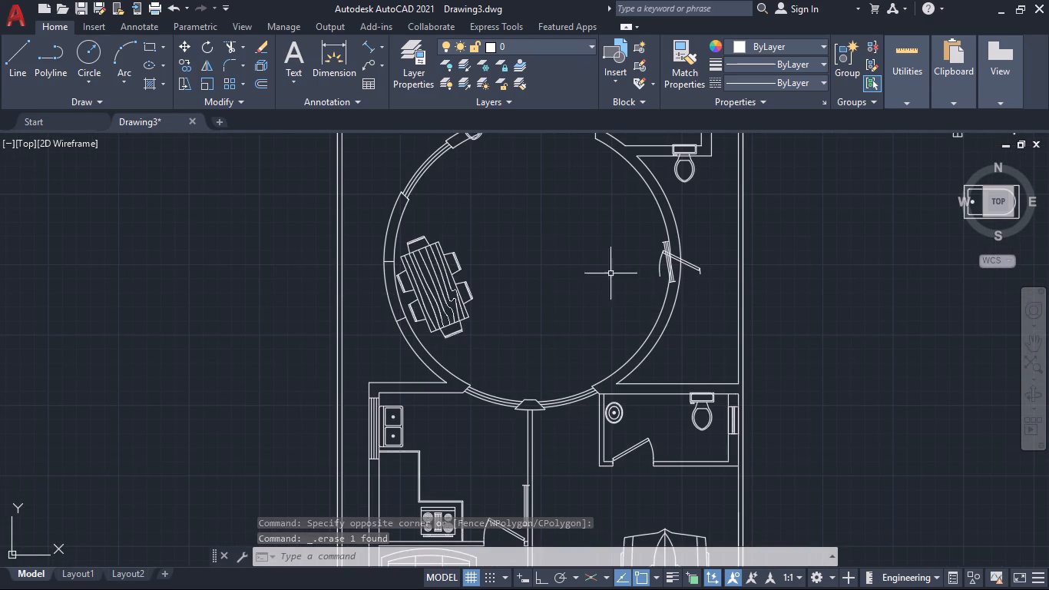
click(86, 50)
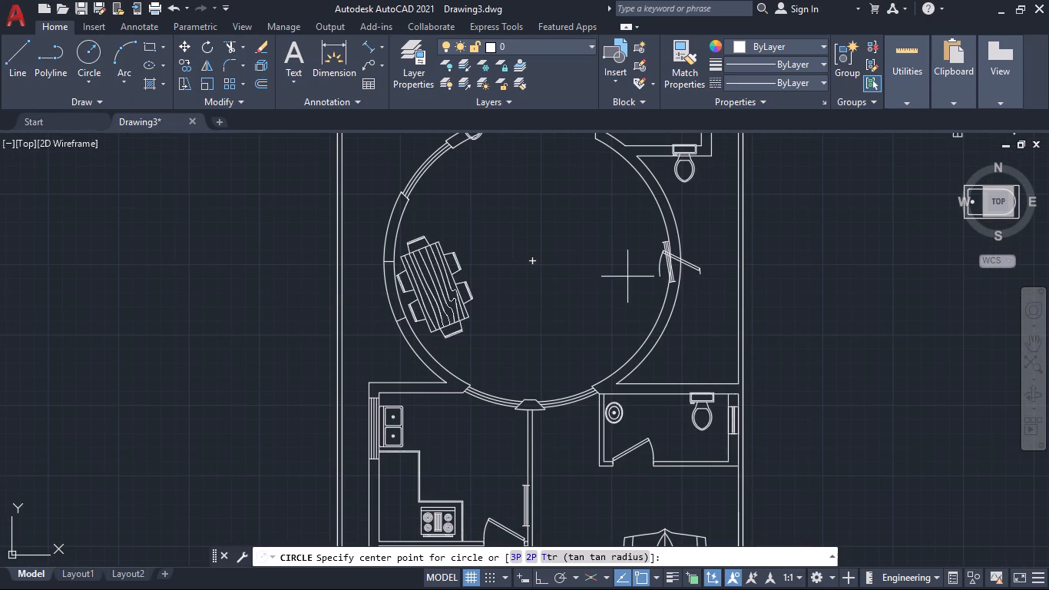
click(533, 263)
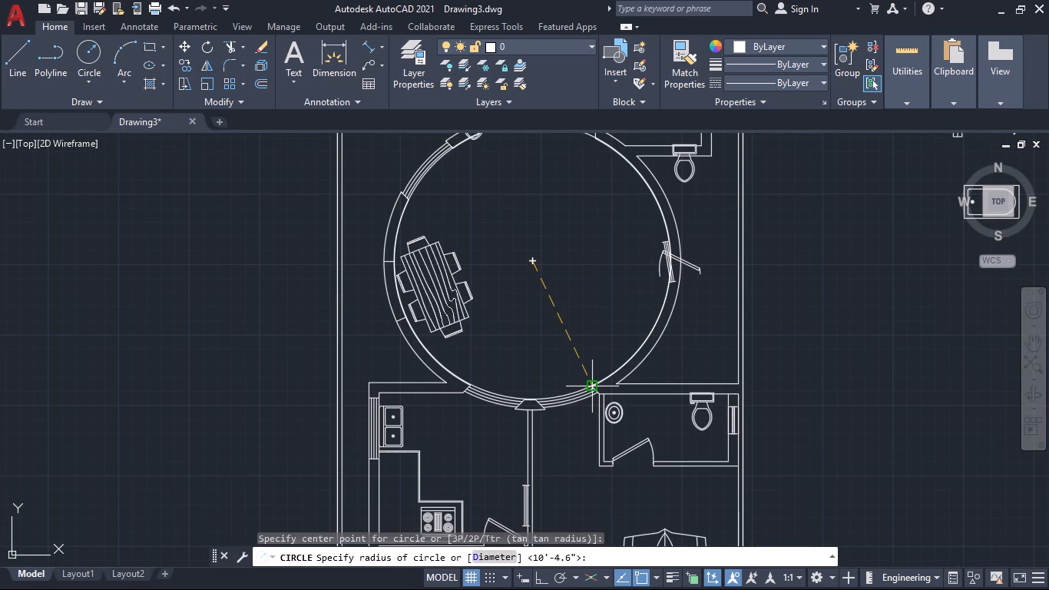
scroll(390, 295, up, 1)
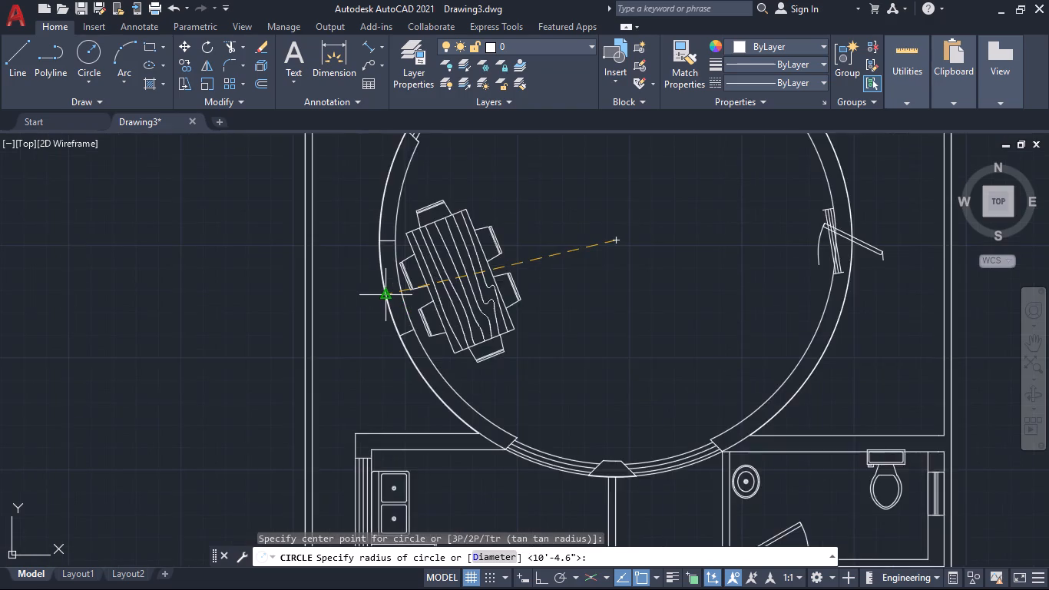
scroll(390, 295, up, 2)
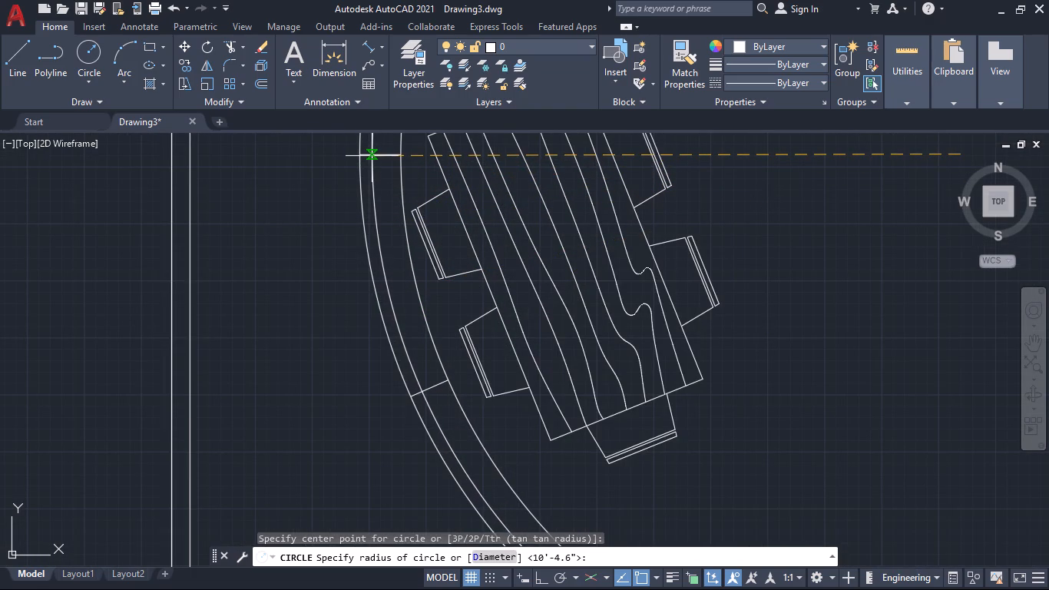
click(376, 157)
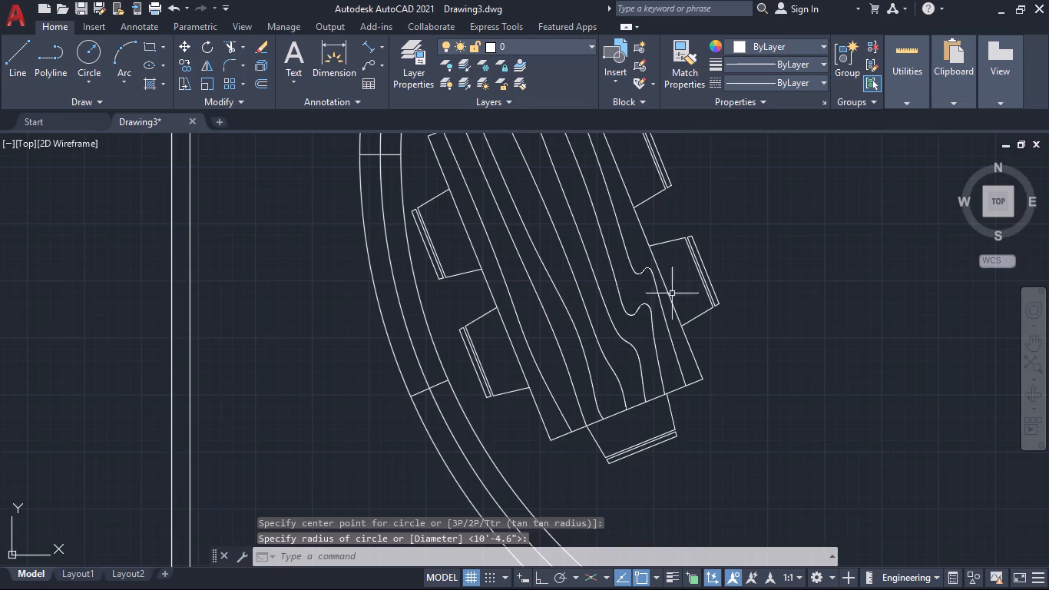
scroll(709, 309, down, 2)
key(Escape)
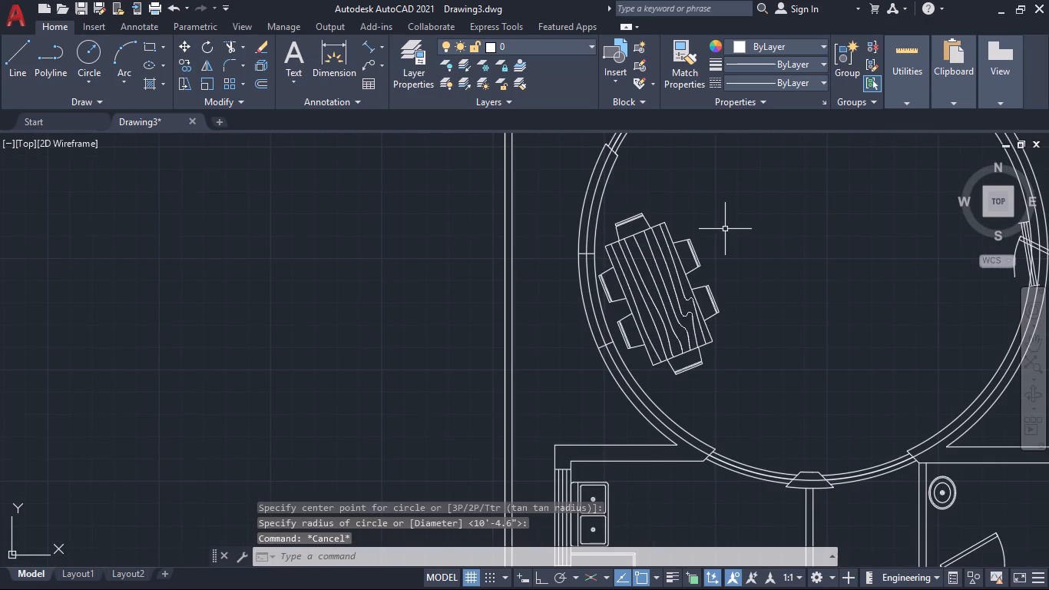
Trim the new circle at the west wall's two cross lines and delete the leftover arc, keeping only the piece between them.
text(tr)
key(Return)
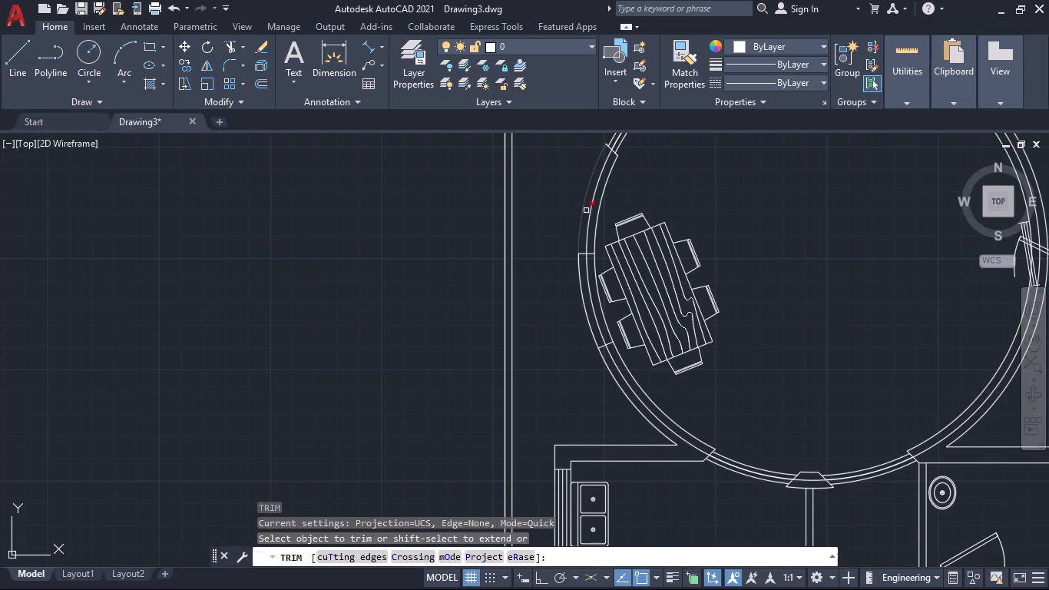
click(591, 213)
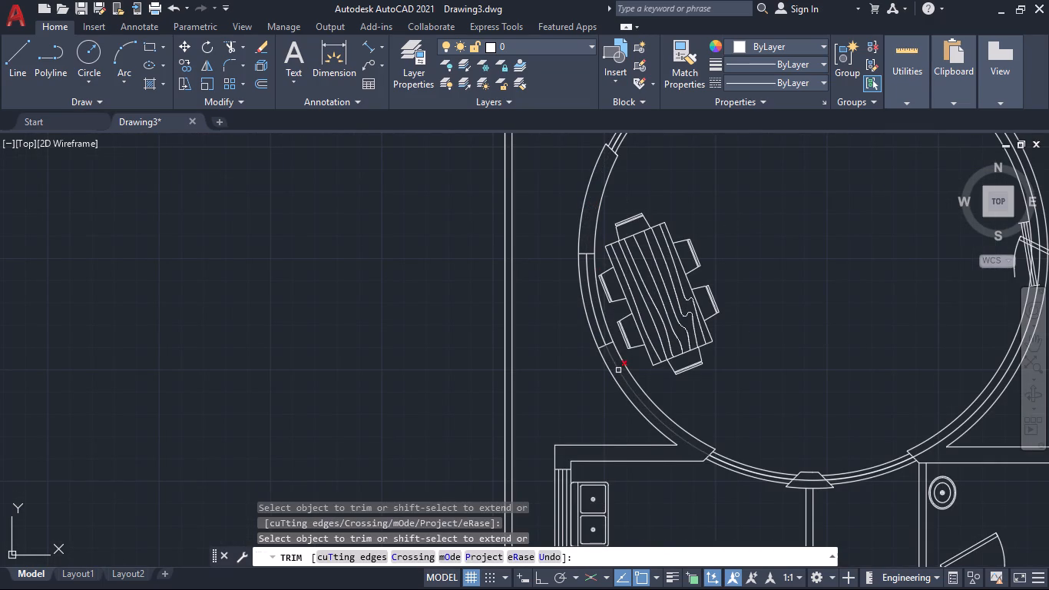
click(619, 370)
key(Escape)
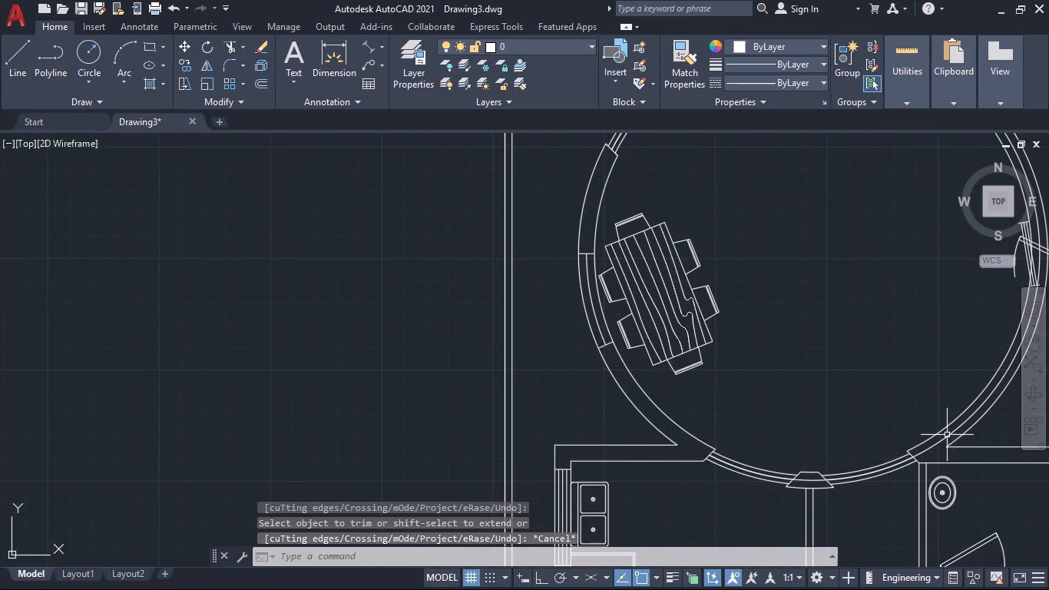
click(942, 437)
key(Delete)
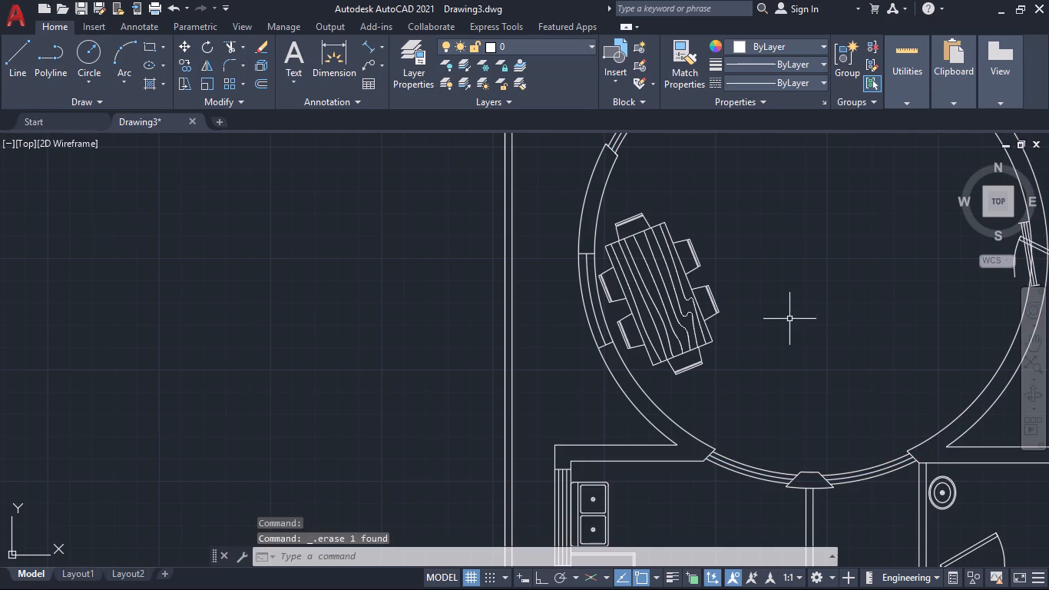
Offset the arc between the two cross lines by 2 inches to both sides to form the curved window's panes.
key(o)
key(Return)
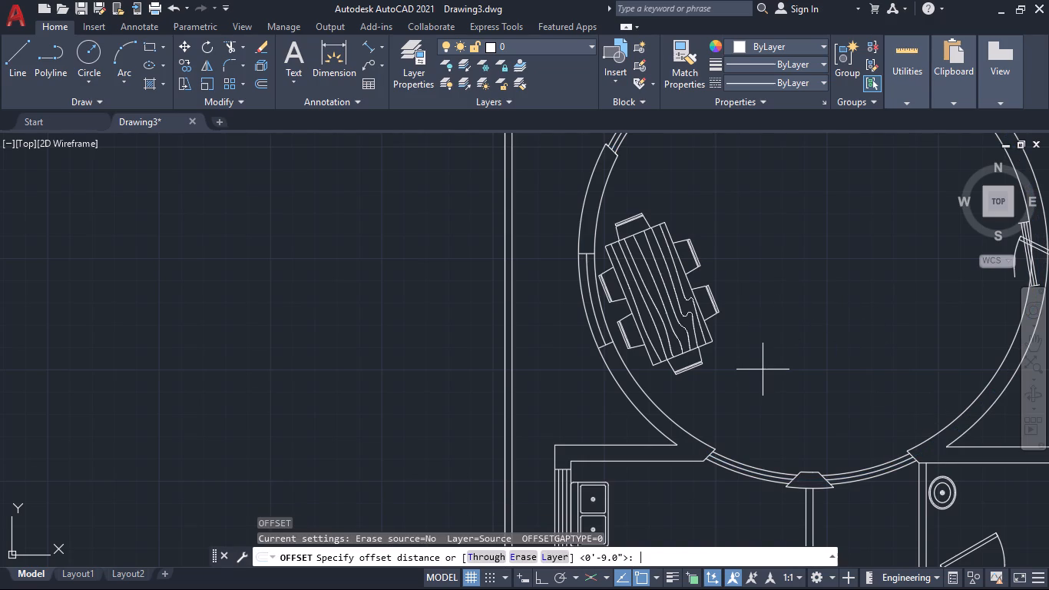
text(2")
key(Return)
scroll(580, 278, up, 3)
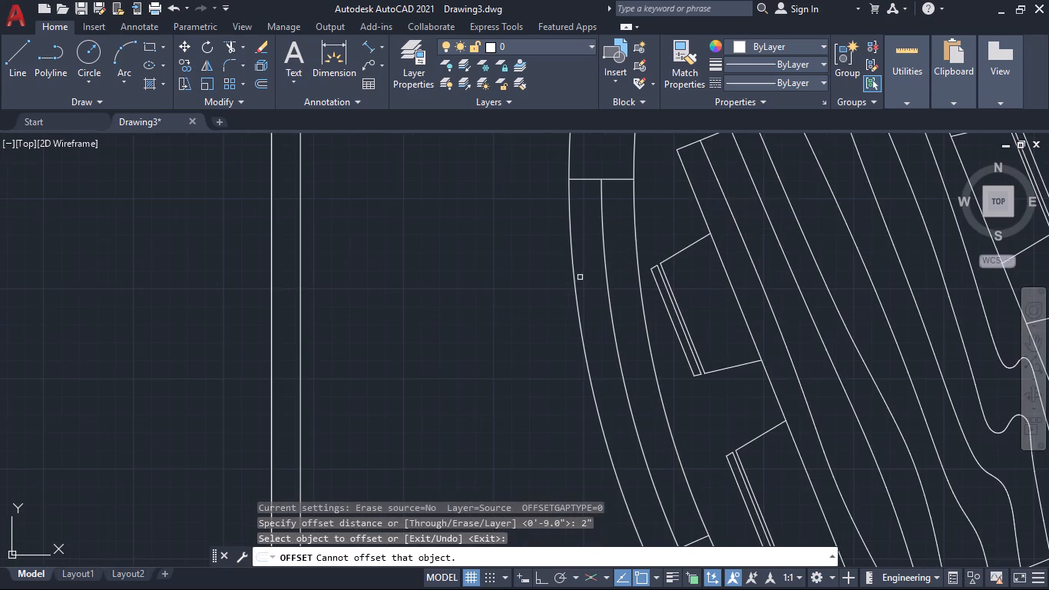
click(606, 265)
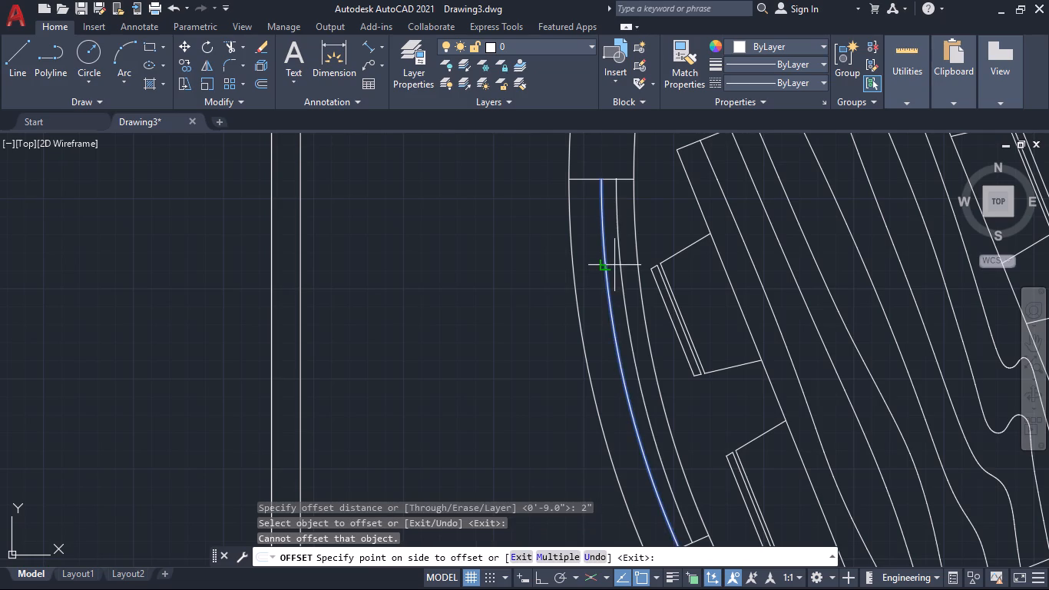
click(616, 264)
click(606, 267)
click(589, 270)
scroll(559, 268, down, 2)
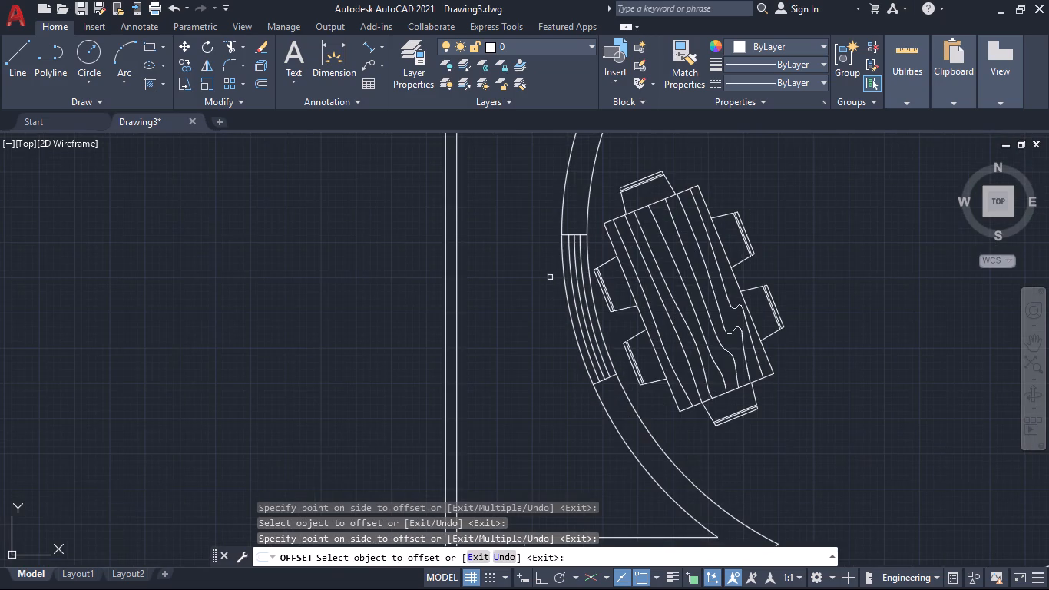
scroll(527, 291, down, 2)
scroll(528, 294, up, 1)
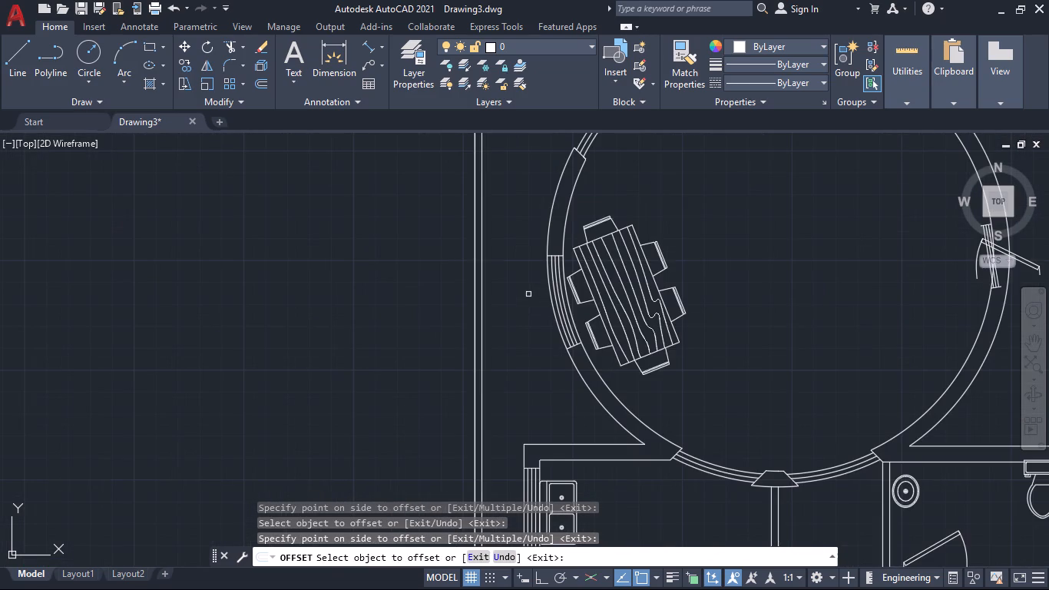
scroll(526, 292, up, 1)
key(Escape)
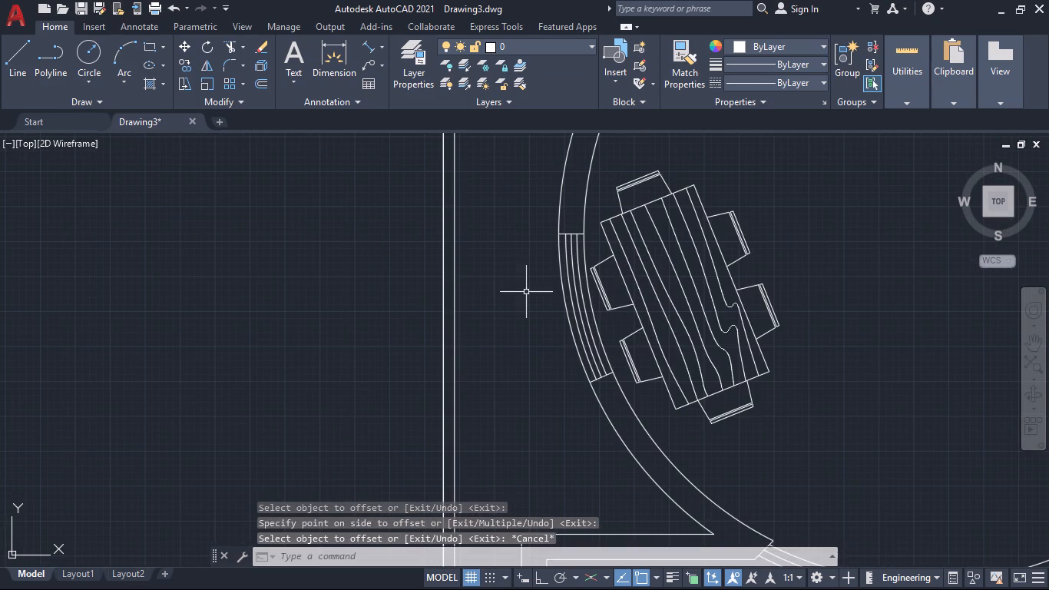
Draw a horizontal line across the car entrance, from the midpoint of the southern boundary wall's end to the eastern boundary wall's inner face.
scroll(798, 329, down, 2)
middle_drag(842, 347, 644, 304)
scroll(672, 302, down, 3)
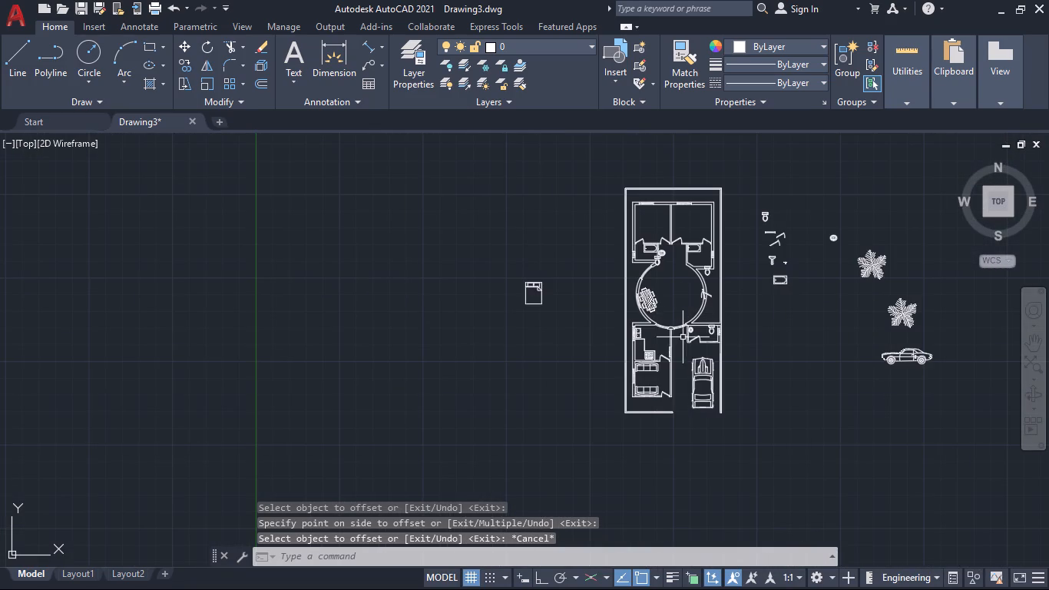
scroll(723, 423, up, 2)
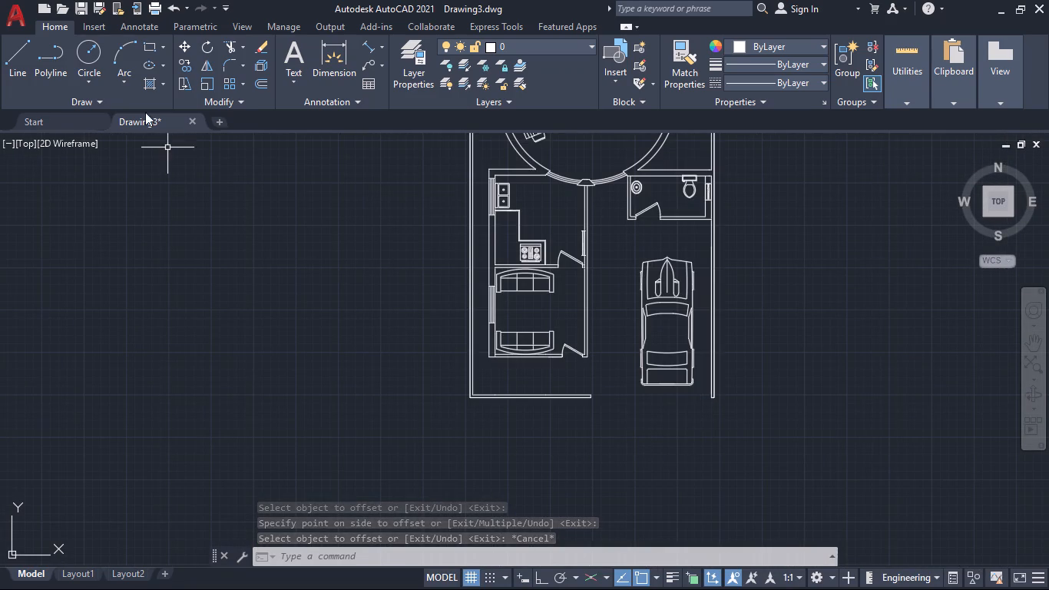
click(8, 45)
scroll(620, 444, up, 3)
middle_drag(550, 342, 497, 444)
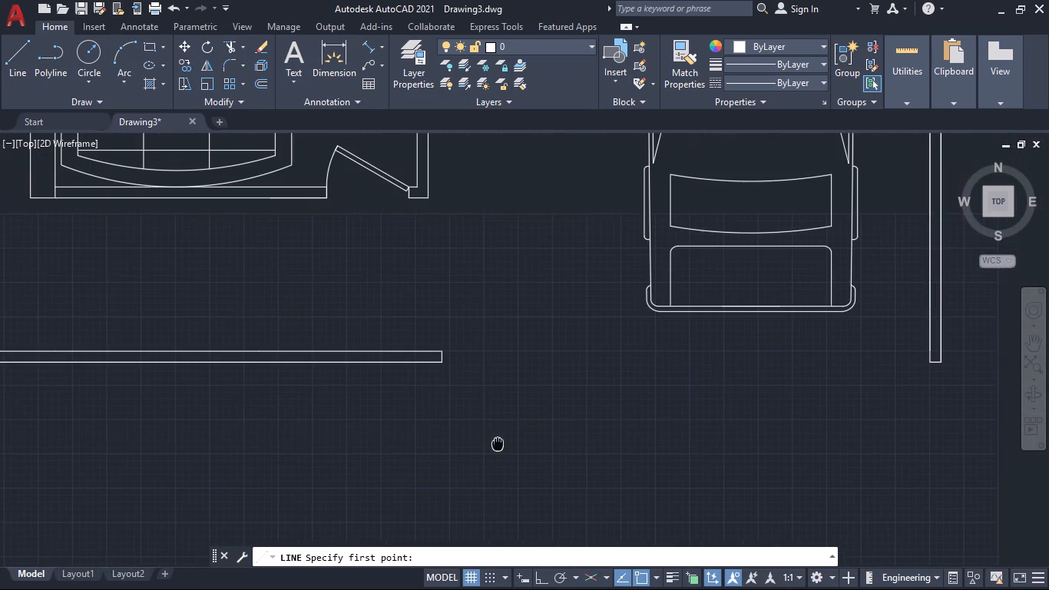
middle_drag(497, 444, 497, 445)
scroll(441, 357, up, 3)
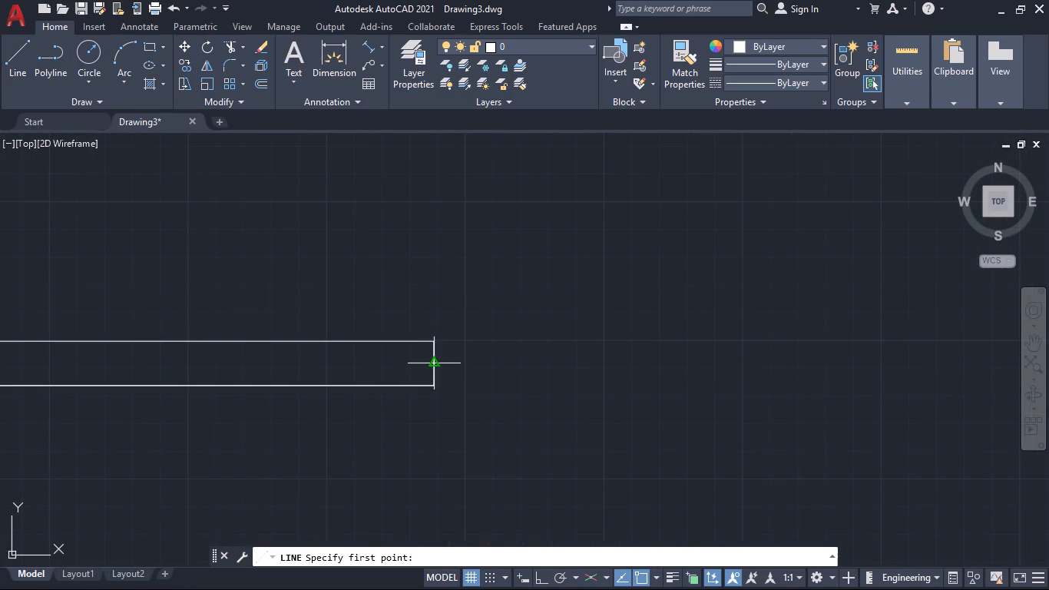
click(429, 364)
scroll(918, 389, down, 4)
middle_drag(939, 382, 366, 396)
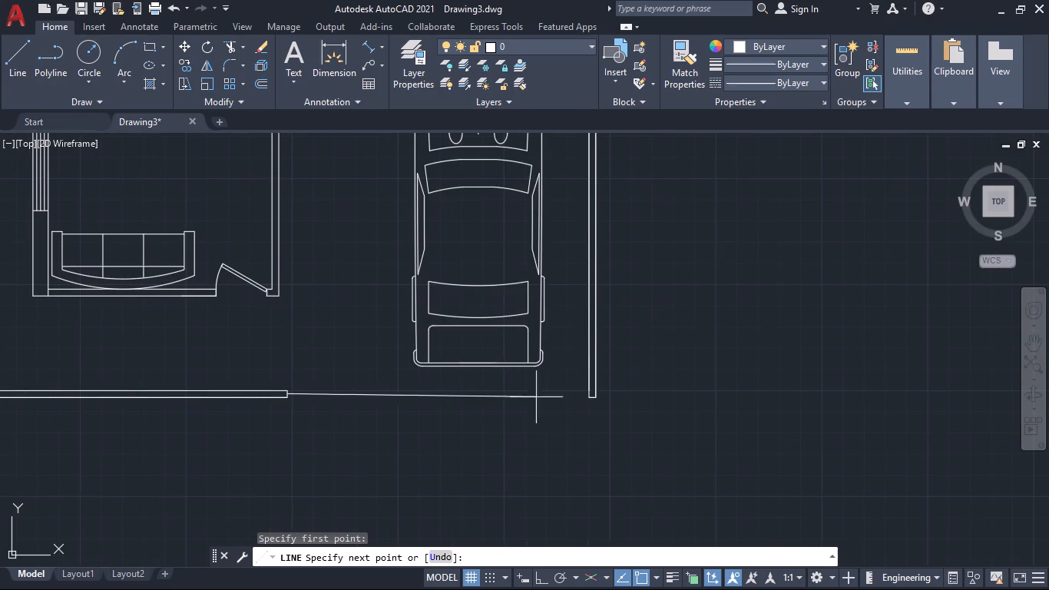
click(546, 582)
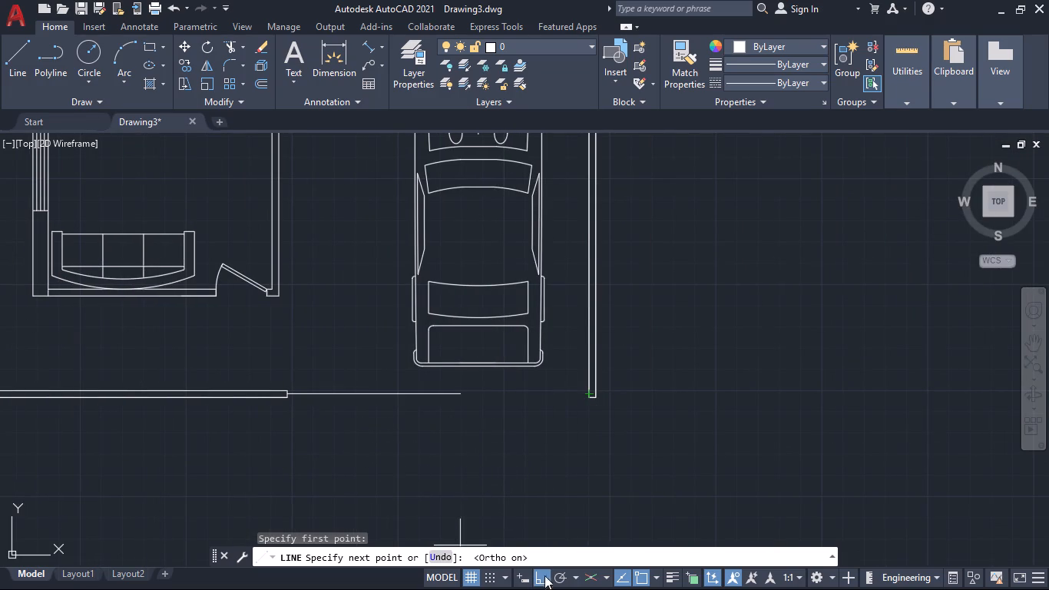
scroll(596, 389, up, 3)
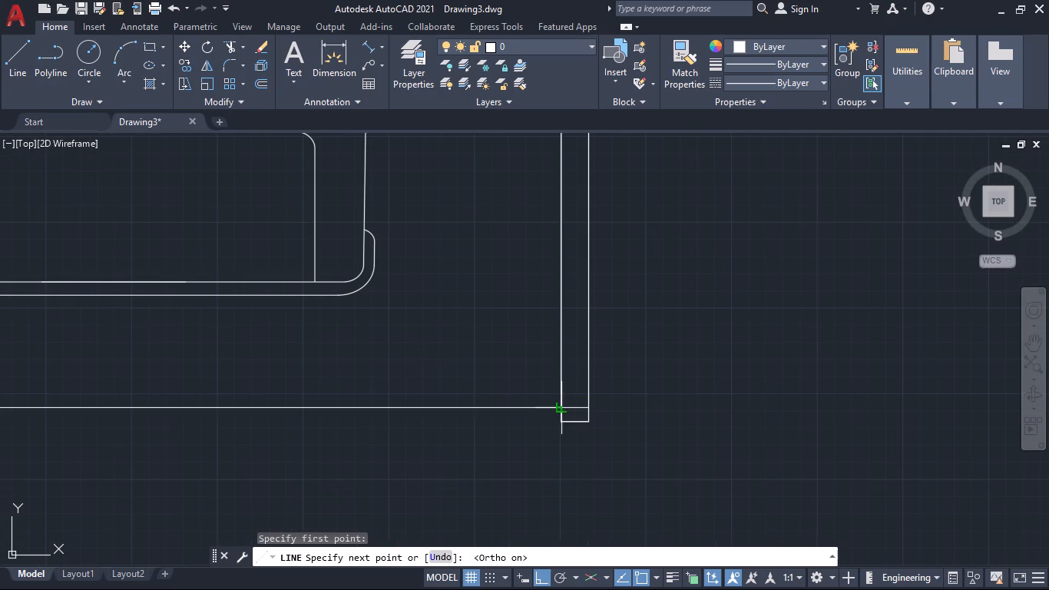
click(561, 405)
scroll(644, 395, down, 4)
key(space)
Copy the bed by its head-edge midpoint onto the inner face of the northwest bedroom's west wall.
scroll(667, 403, down, 4)
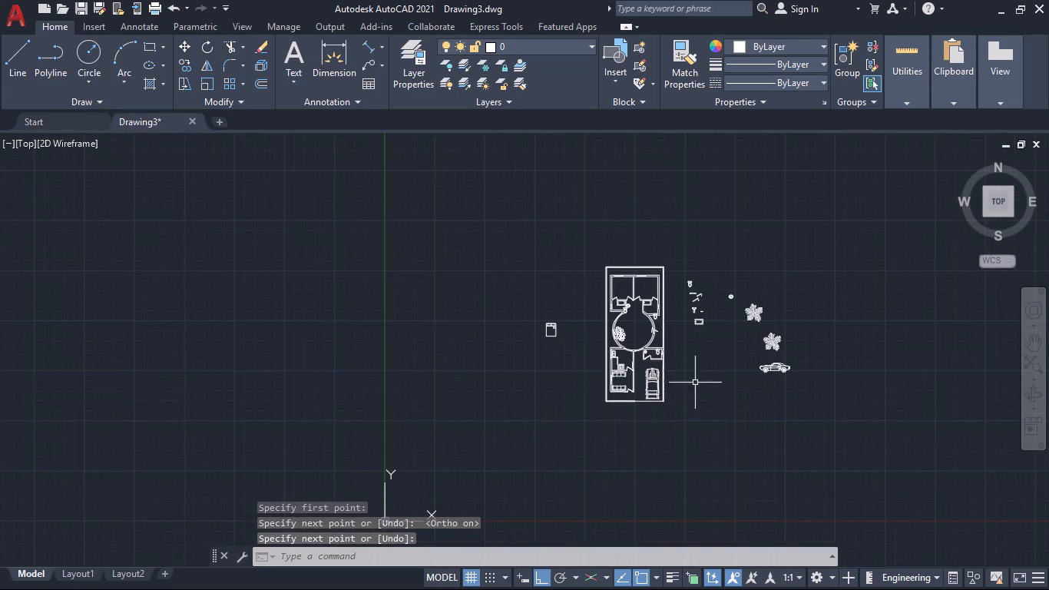
middle_drag(697, 379, 708, 409)
scroll(656, 380, up, 3)
middle_drag(626, 323, 644, 440)
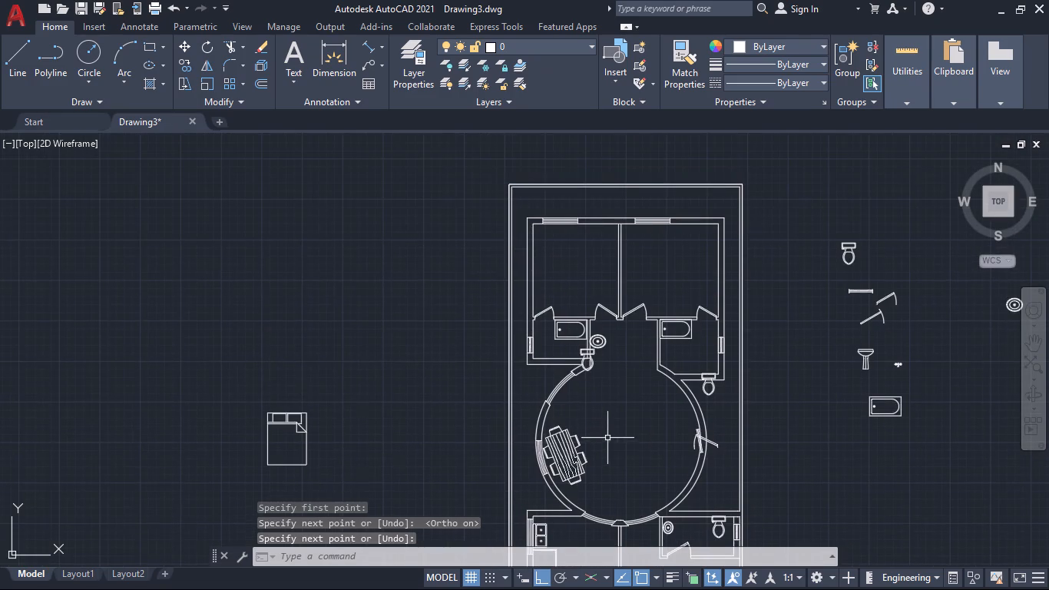
drag(325, 476, 317, 467)
click(237, 363)
text(cp)
key(Return)
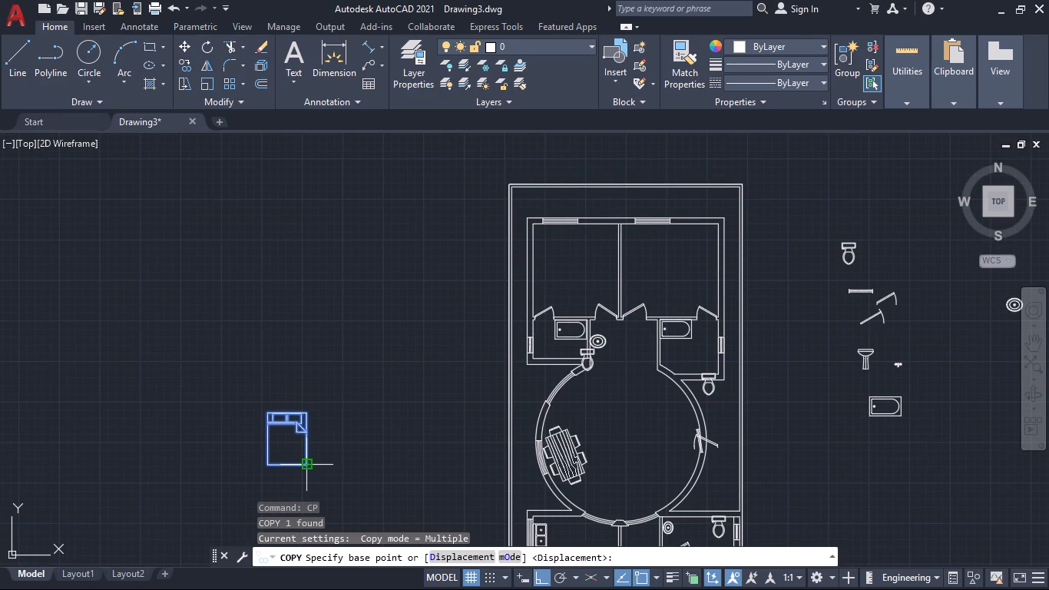
click(290, 412)
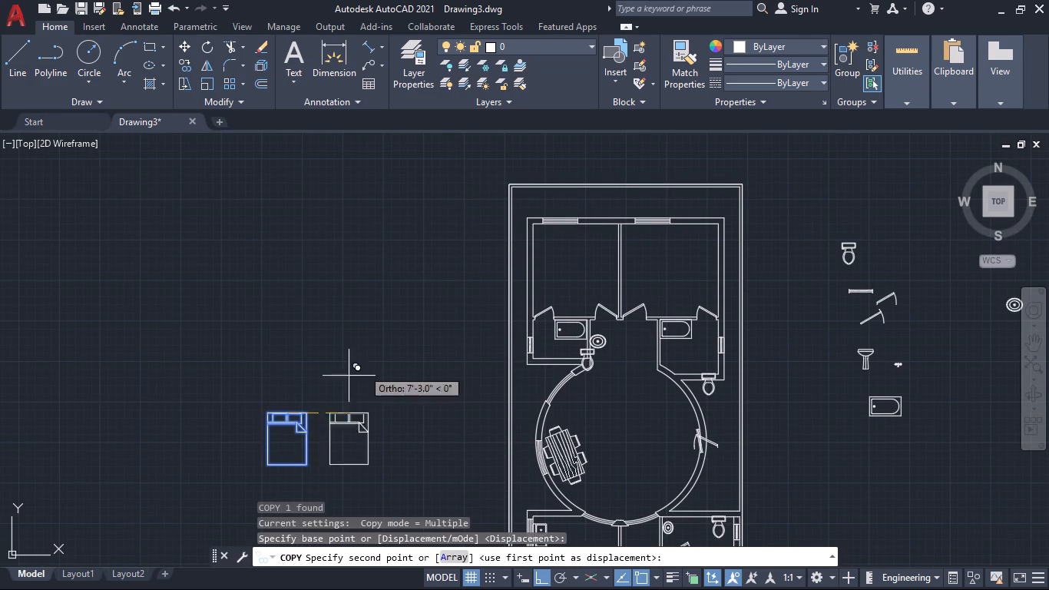
scroll(541, 260, up, 2)
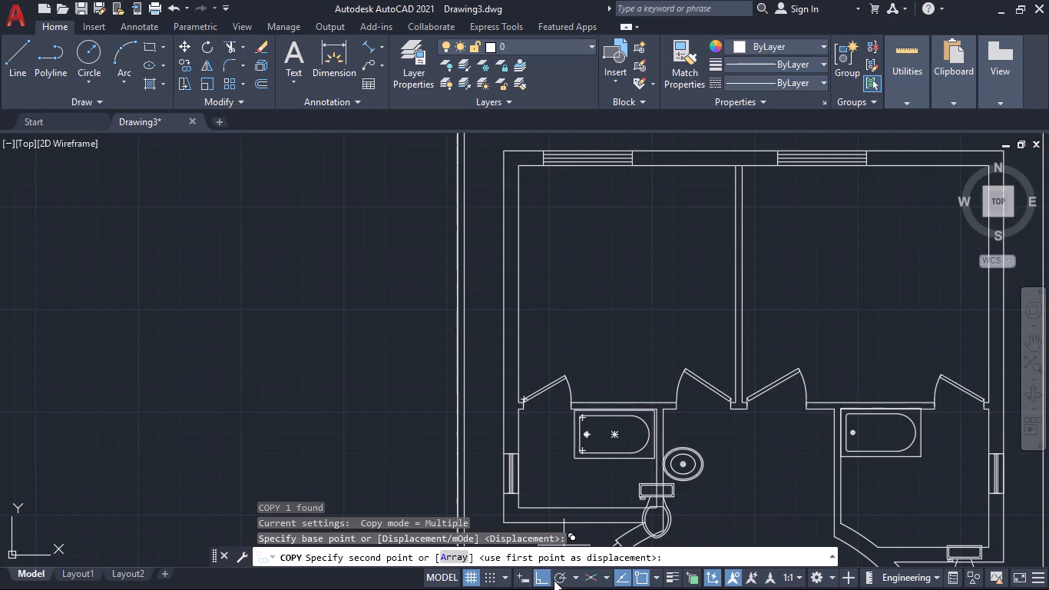
click(544, 578)
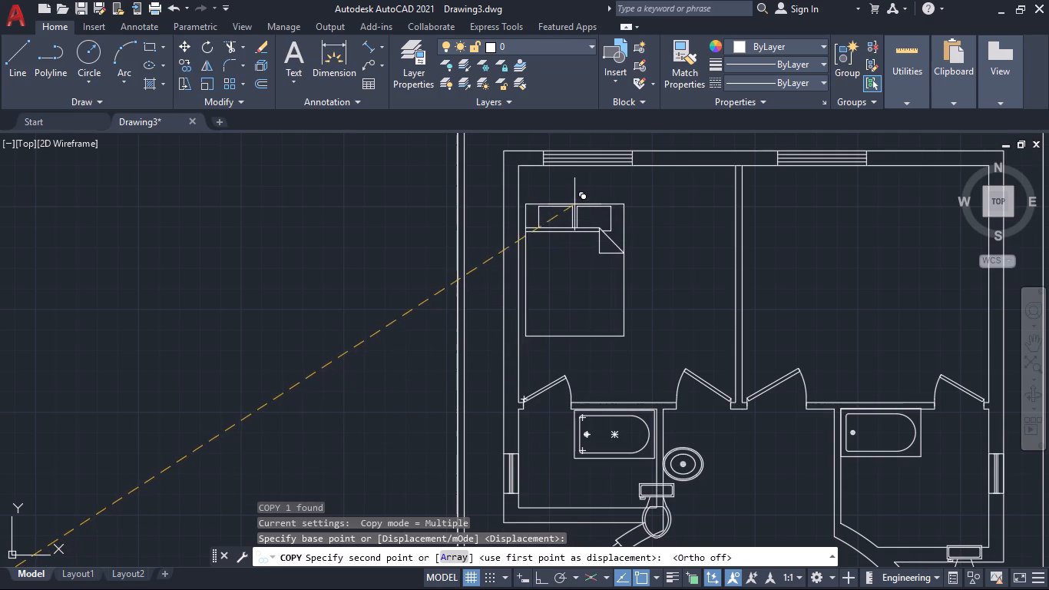
scroll(580, 204, down, 2)
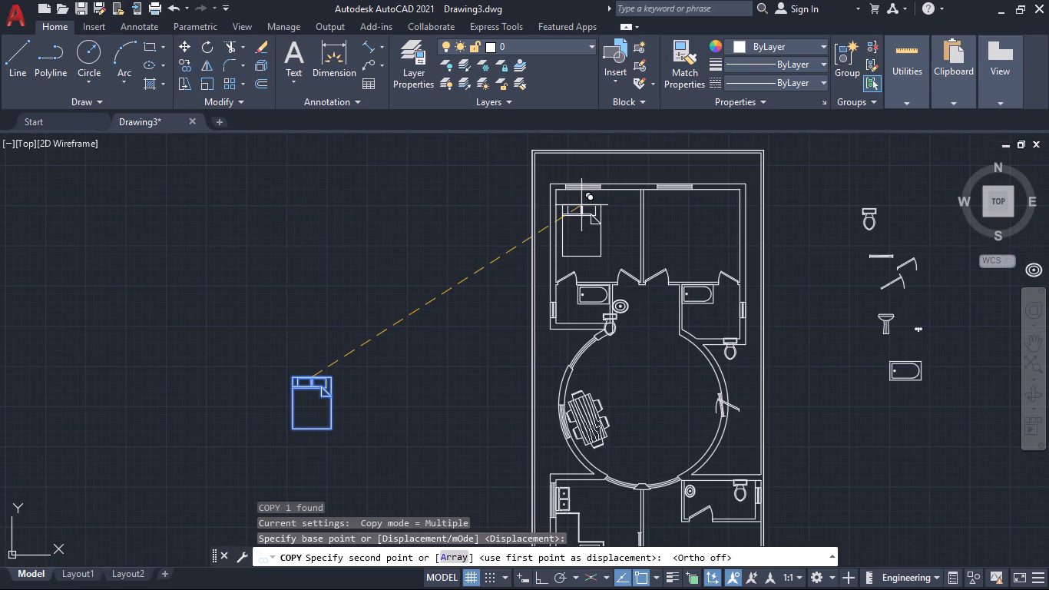
scroll(581, 205, up, 1)
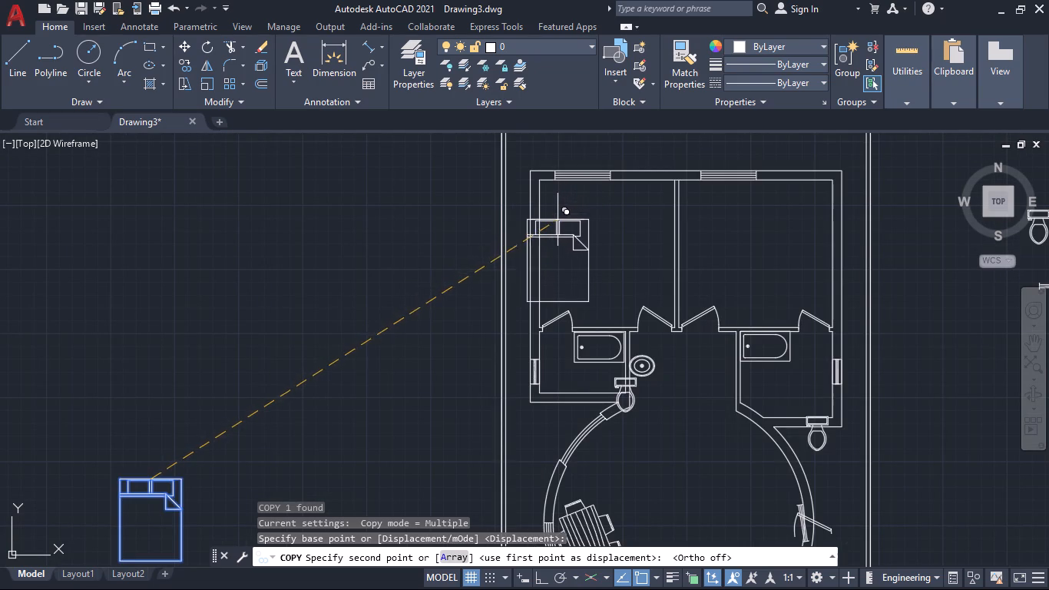
scroll(555, 221, up, 2)
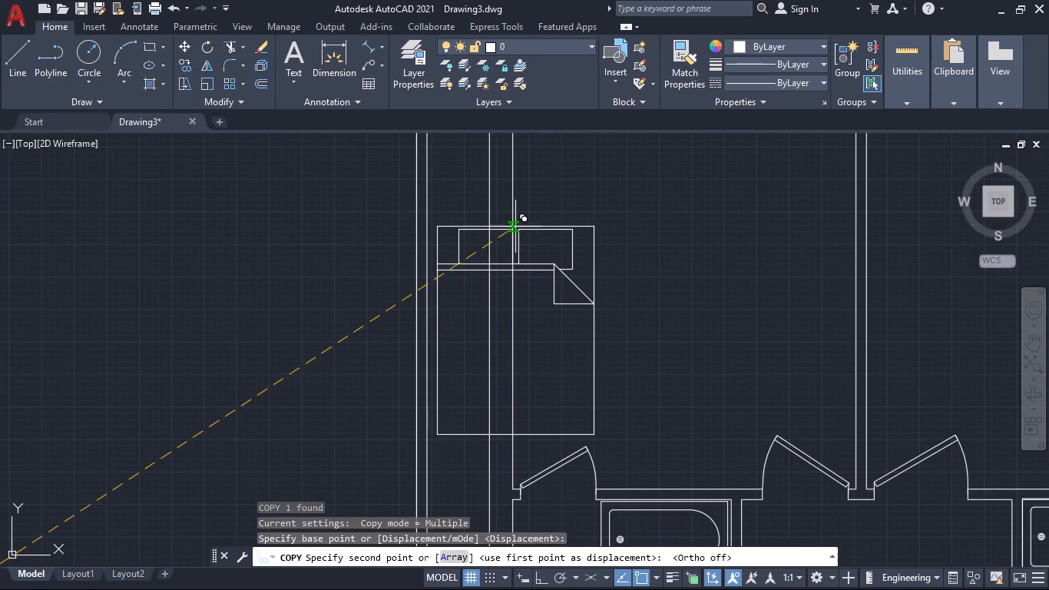
click(514, 225)
Place a second bed copy with its head-edge midpoint on the inner face of the northeast bedroom's east wall.
scroll(635, 243, down, 3)
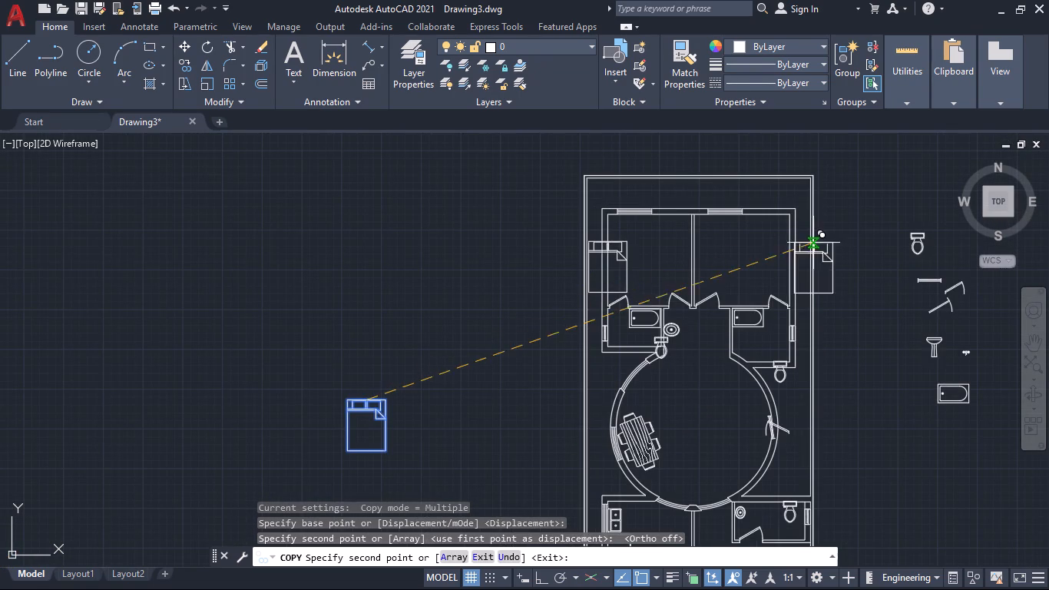
scroll(794, 242, up, 2)
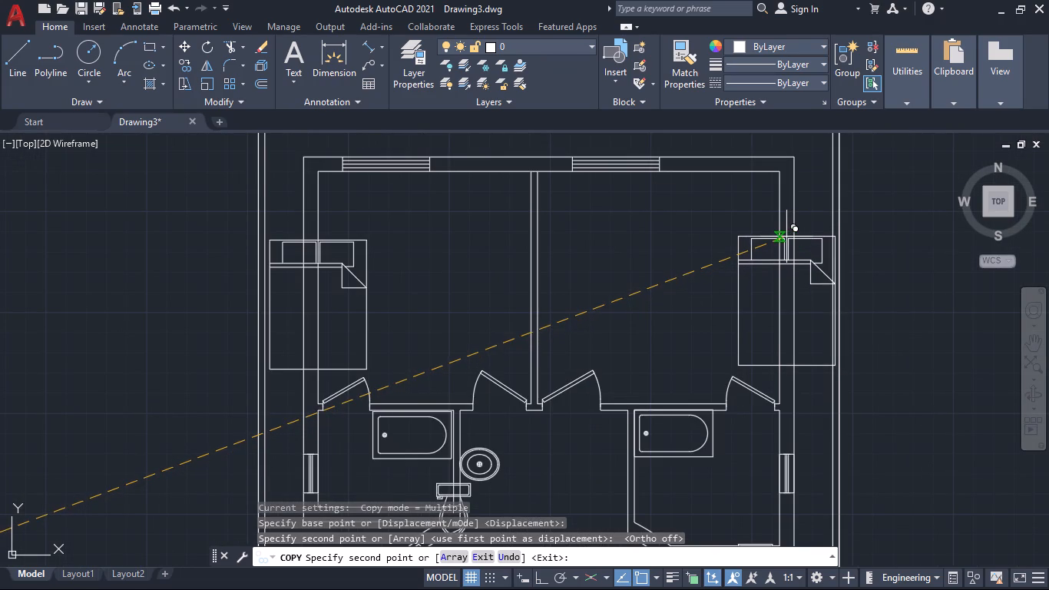
click(788, 240)
scroll(750, 249, down, 4)
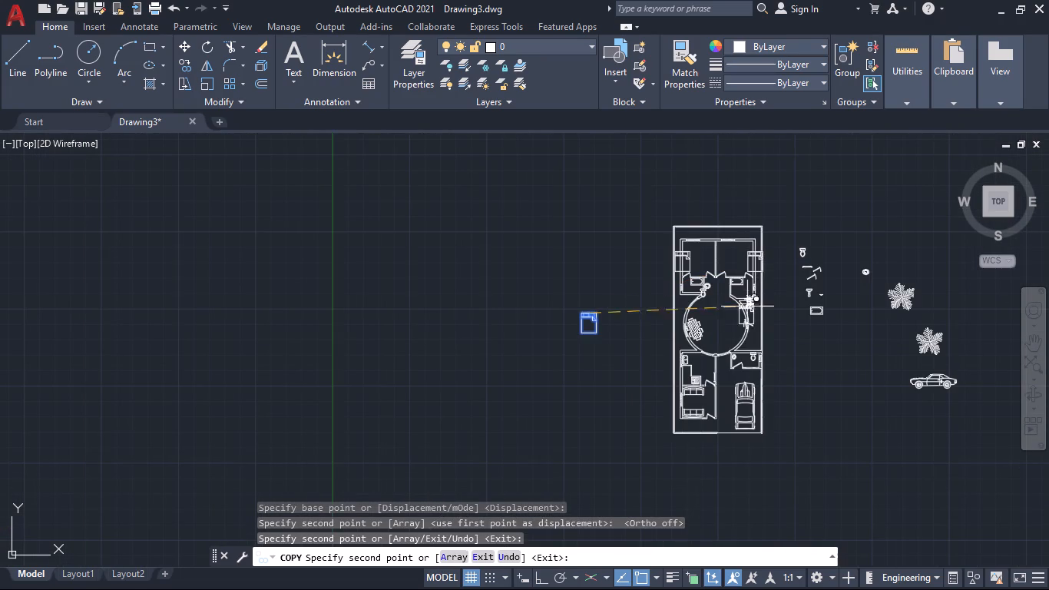
key(Escape)
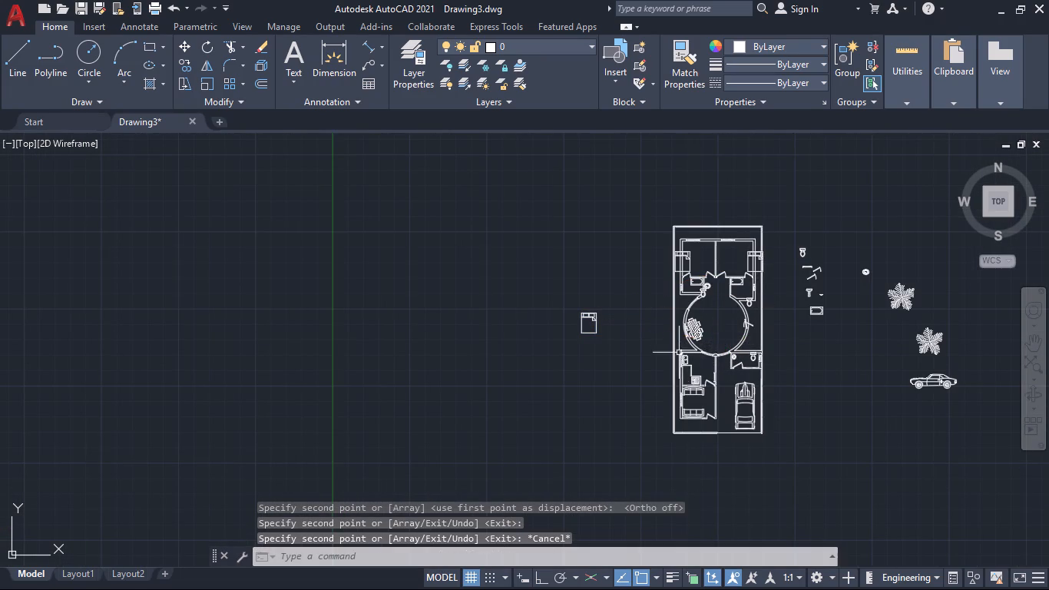
Rotate the northwest bedroom's bed 90° about its head-edge midpoint so the head lies against the west wall.
text(ro)
key(Return)
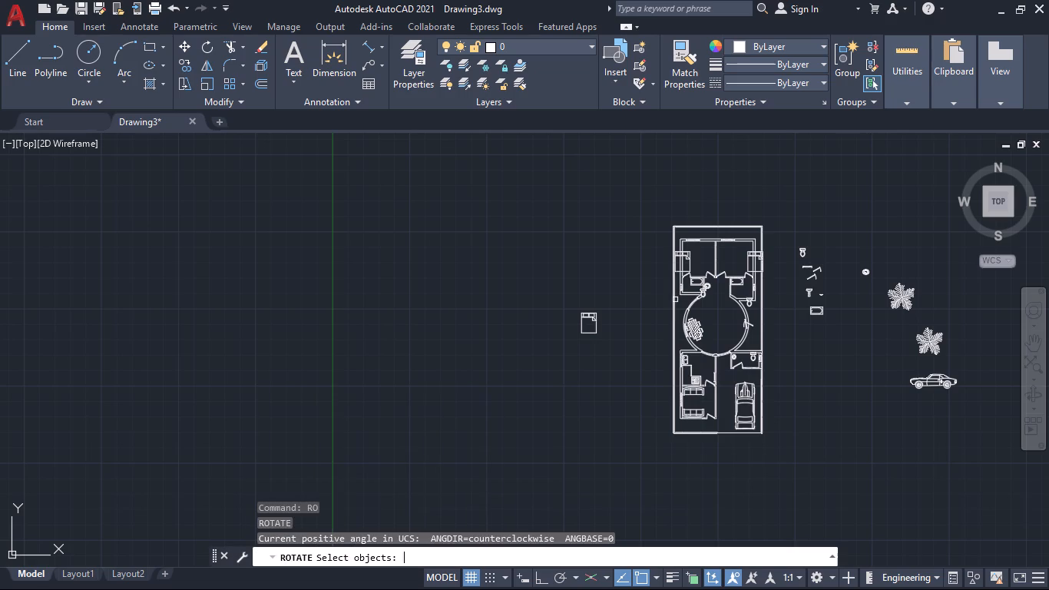
scroll(716, 278, up, 3)
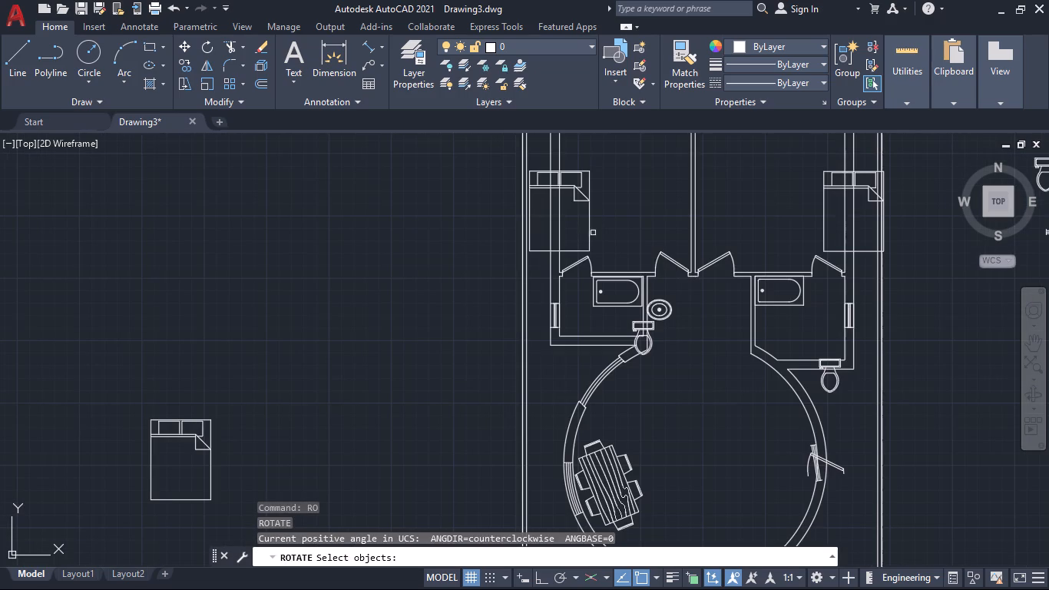
click(593, 232)
click(589, 234)
key(Return)
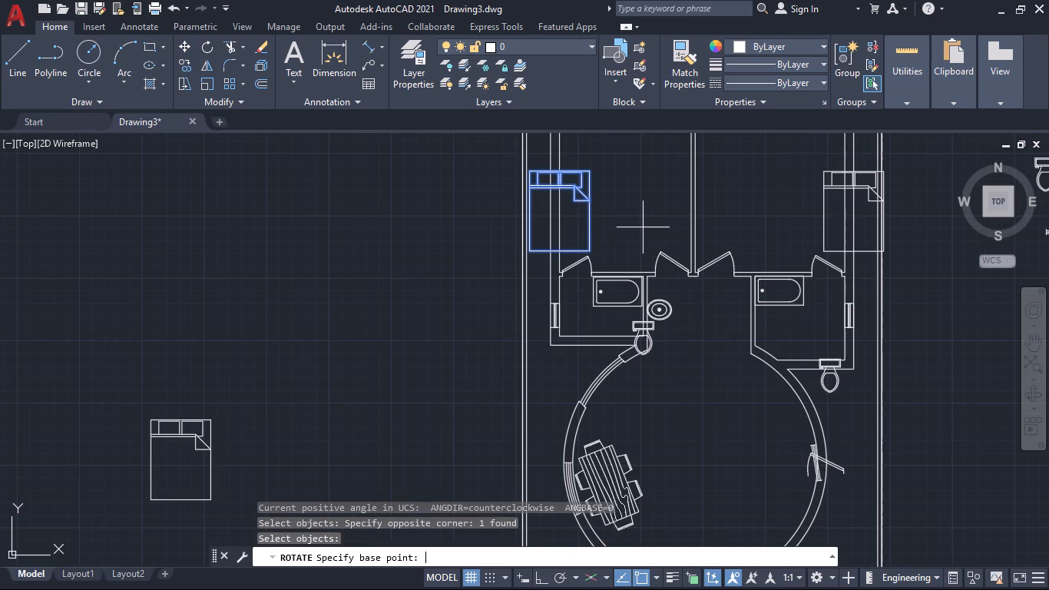
click(541, 579)
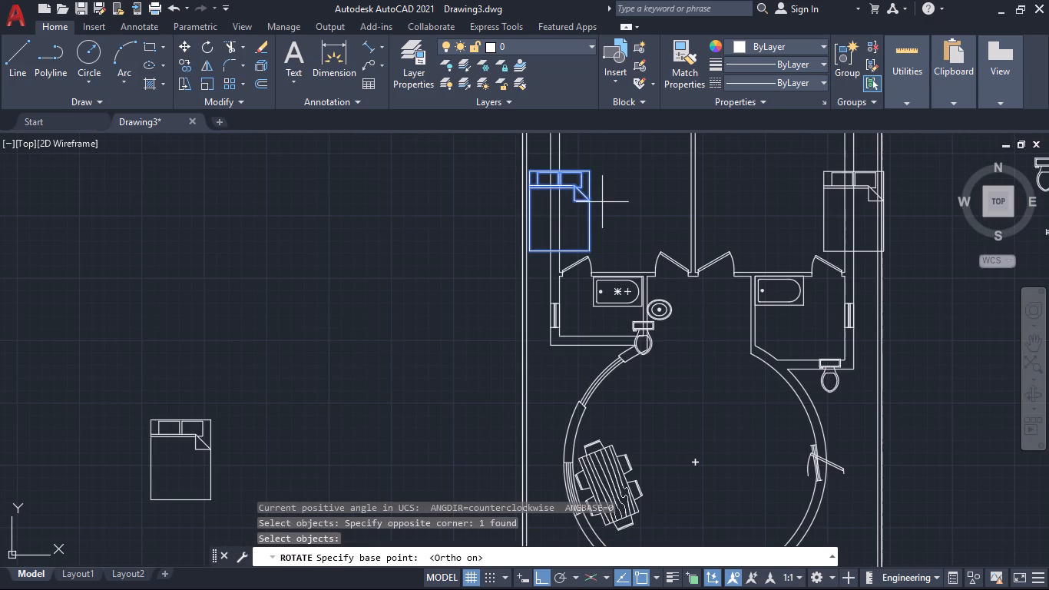
click(563, 165)
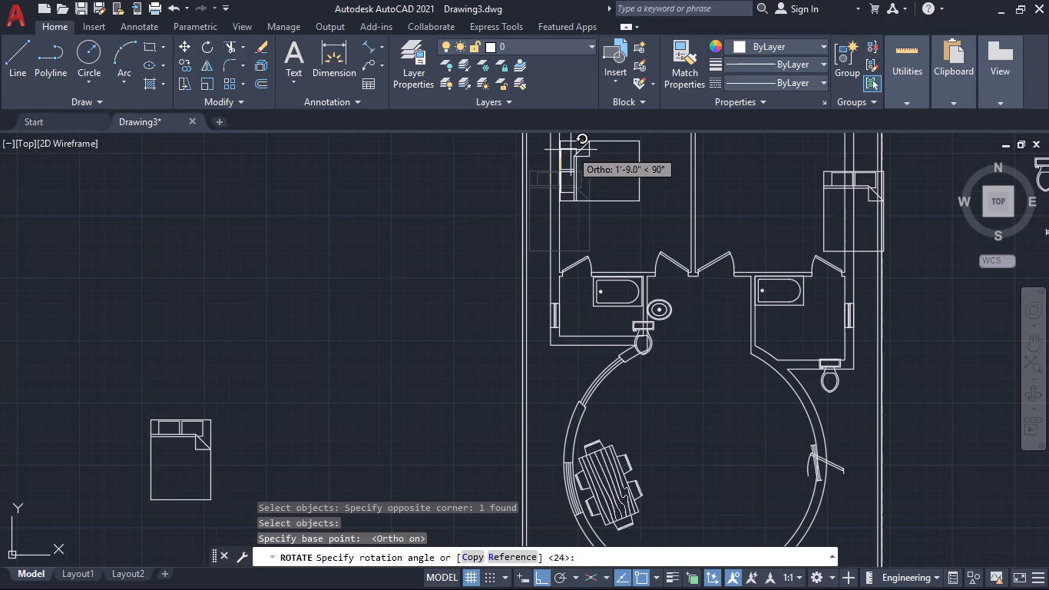
click(571, 148)
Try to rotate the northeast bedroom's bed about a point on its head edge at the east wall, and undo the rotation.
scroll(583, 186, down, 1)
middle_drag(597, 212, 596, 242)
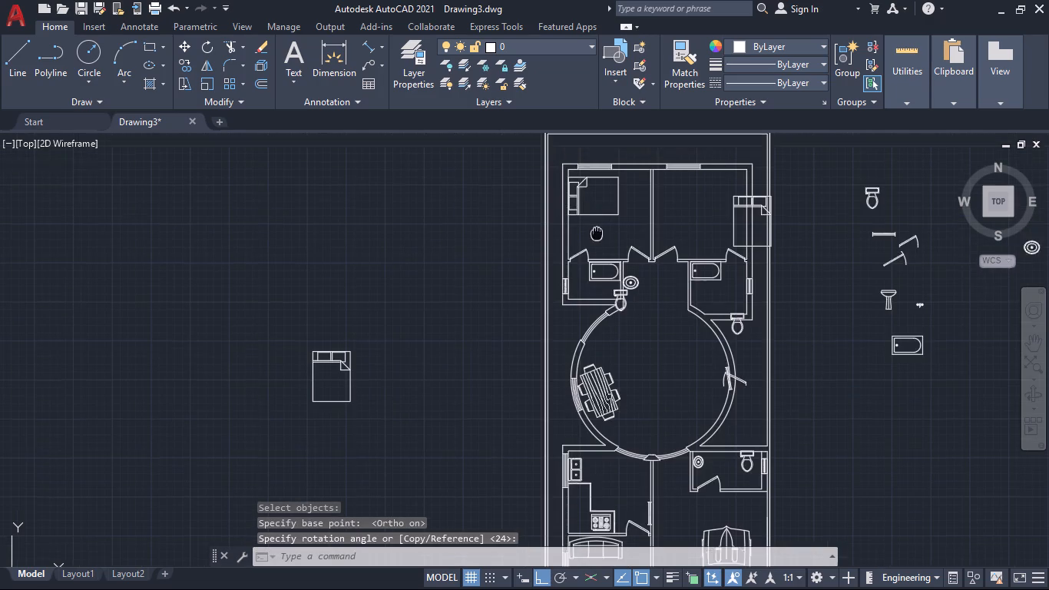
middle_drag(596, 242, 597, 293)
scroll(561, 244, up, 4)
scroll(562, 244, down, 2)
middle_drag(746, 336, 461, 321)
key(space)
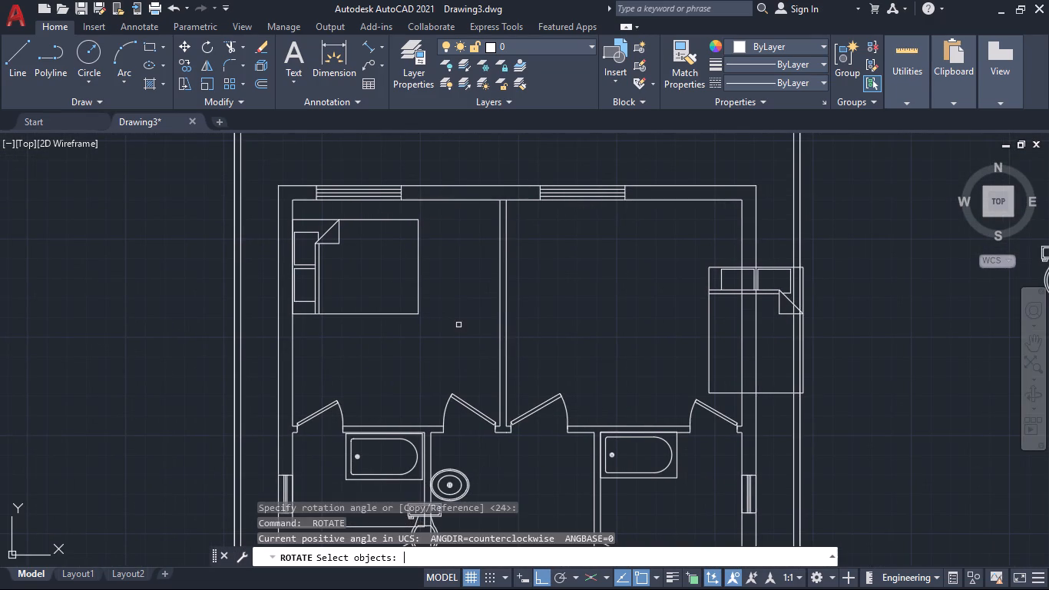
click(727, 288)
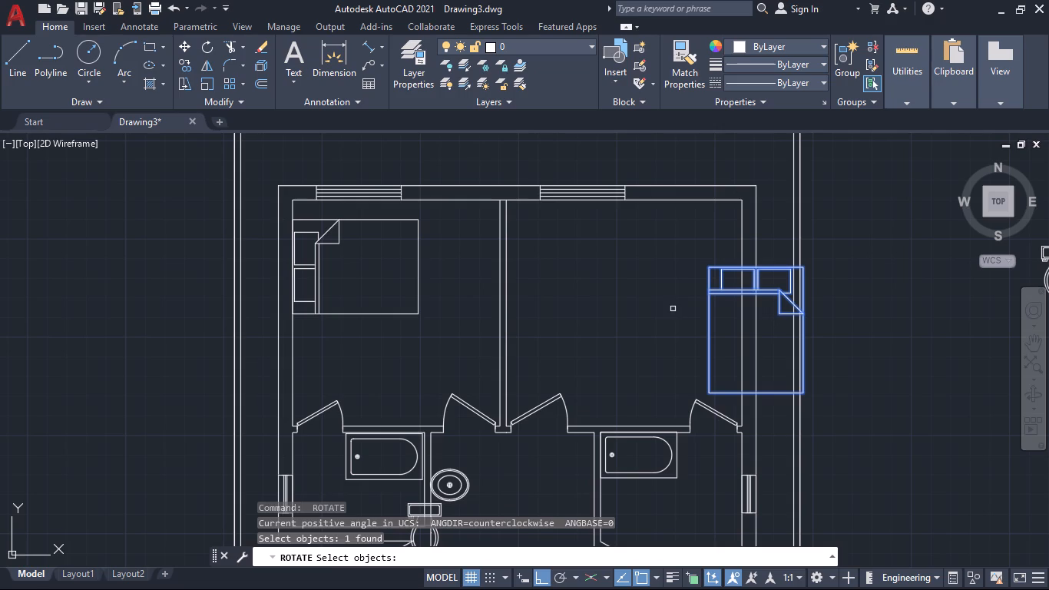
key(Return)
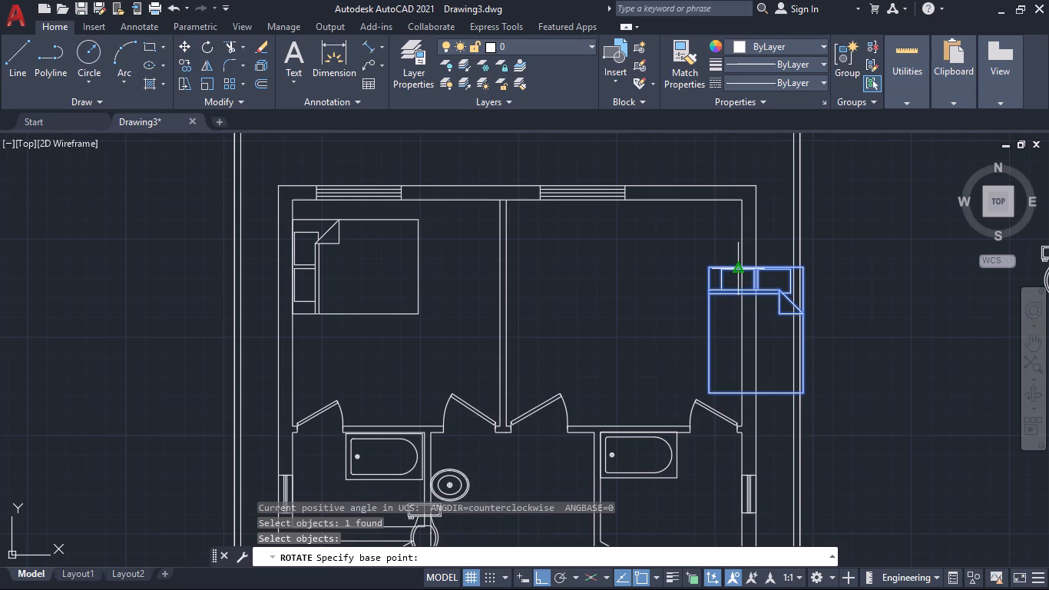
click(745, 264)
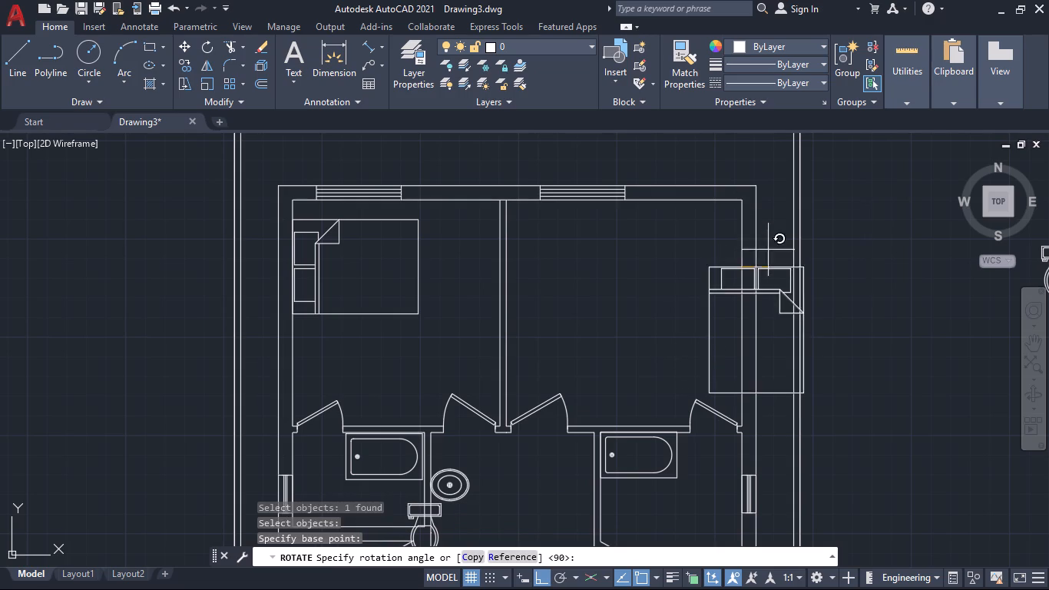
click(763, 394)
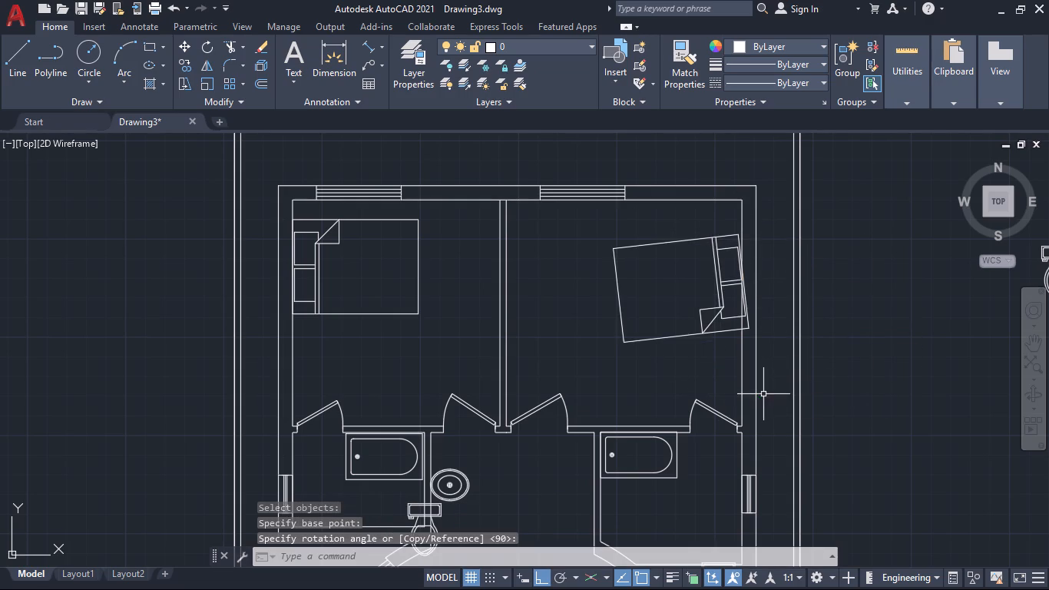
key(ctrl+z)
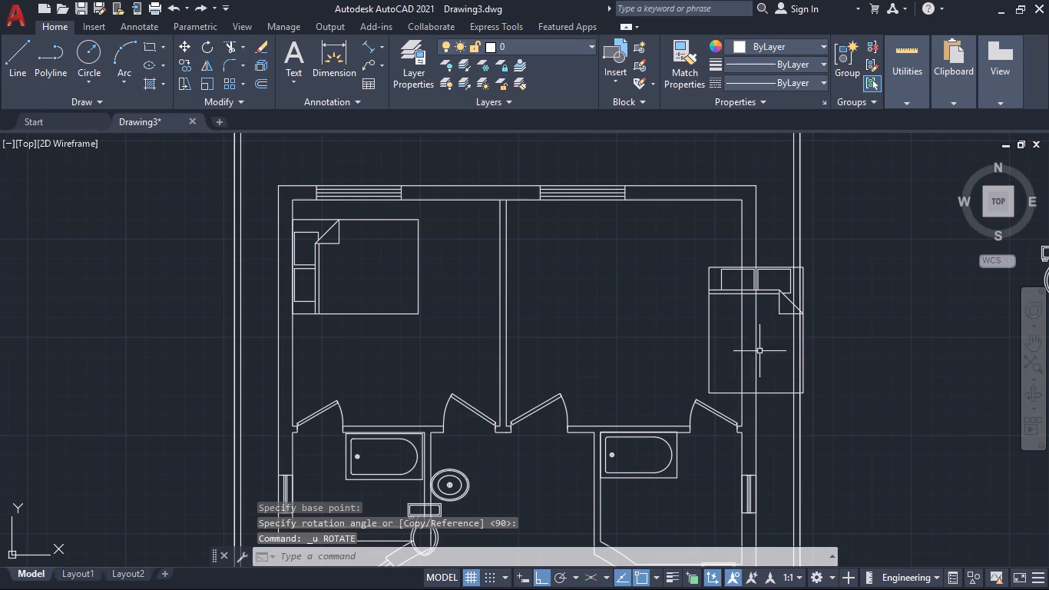
Rotate the northeast bedroom's bed 90° clockwise about its head edge's crossing with the inner wall face, putting its head against the east wall.
click(765, 267)
text(ro)
key(Return)
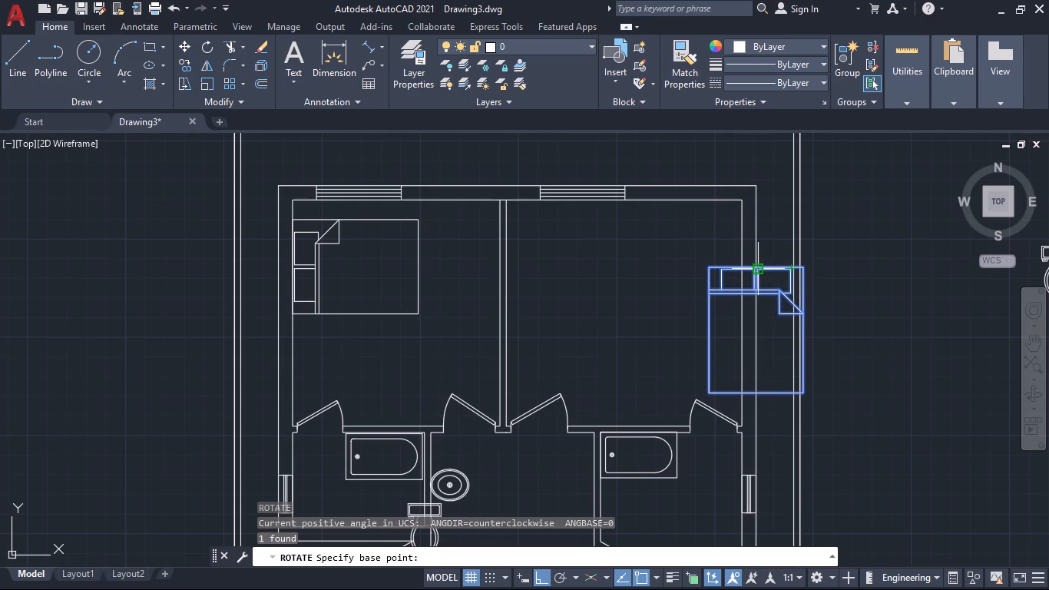
scroll(746, 267, up, 3)
click(723, 265)
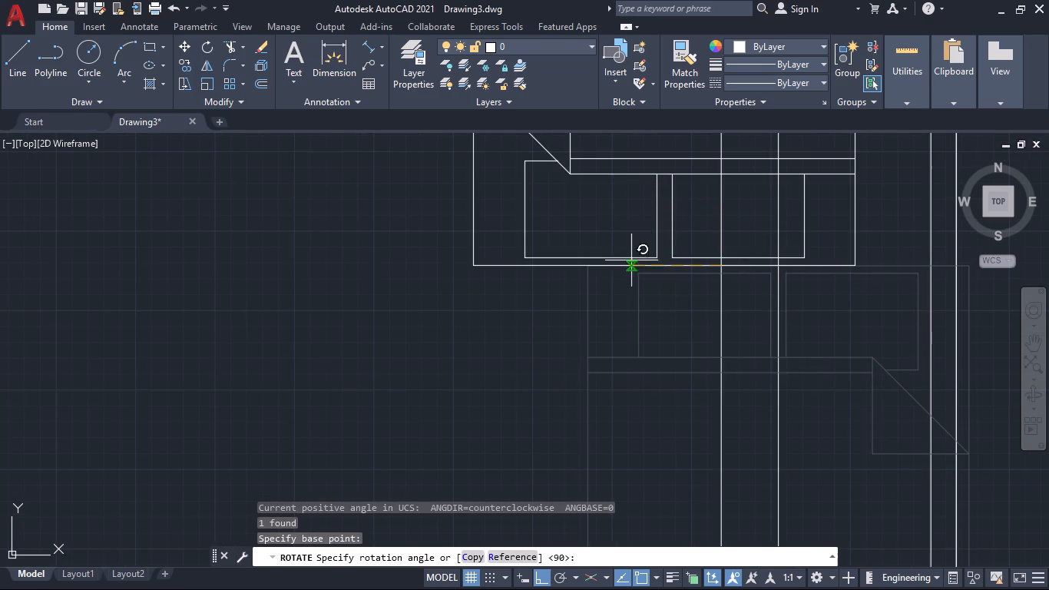
click(687, 448)
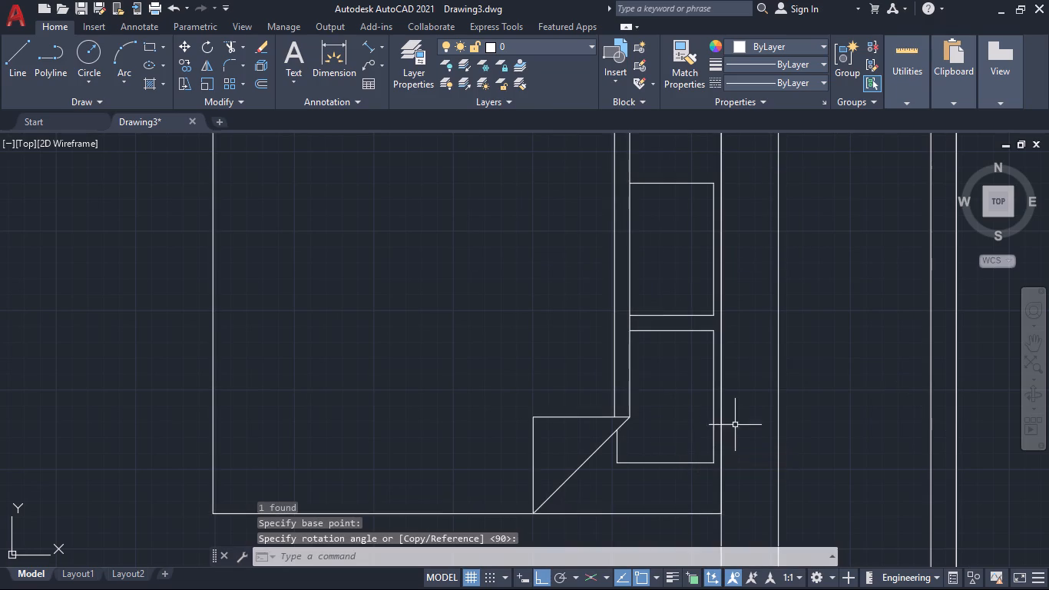
Review the two placed beds and the overall floor plan with its remaining fixtures.
scroll(736, 425, down, 3)
middle_drag(700, 471, 743, 330)
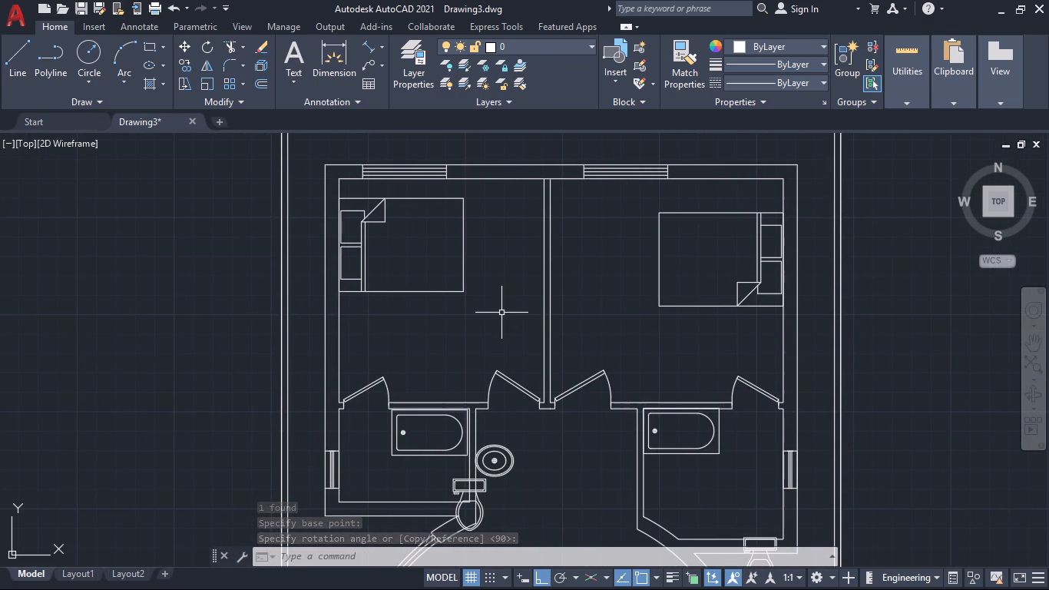
middle_drag(501, 314, 491, 317)
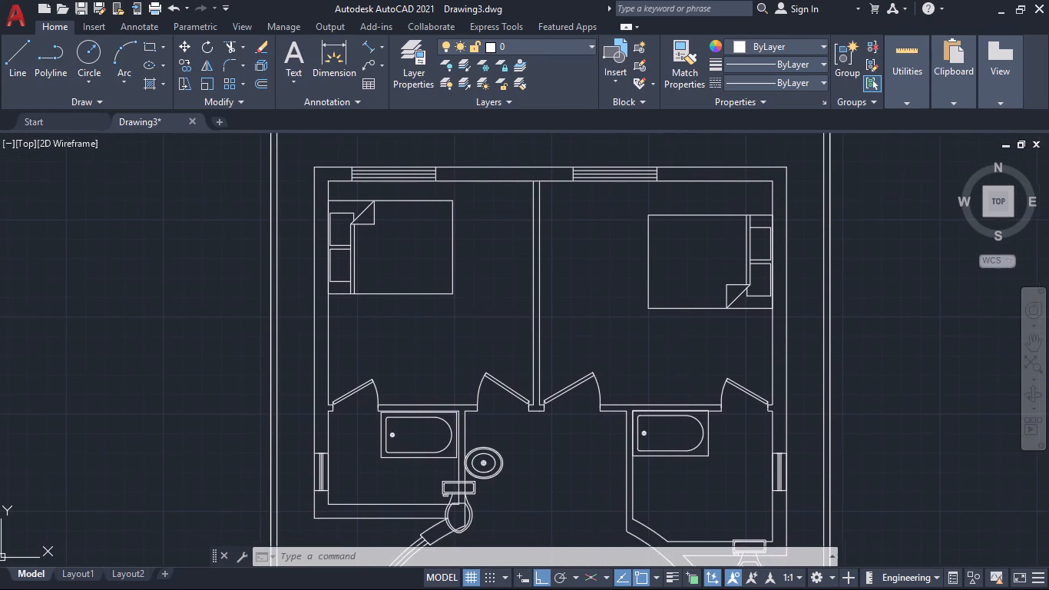
scroll(492, 319, down, 2)
middle_drag(571, 344, 554, 314)
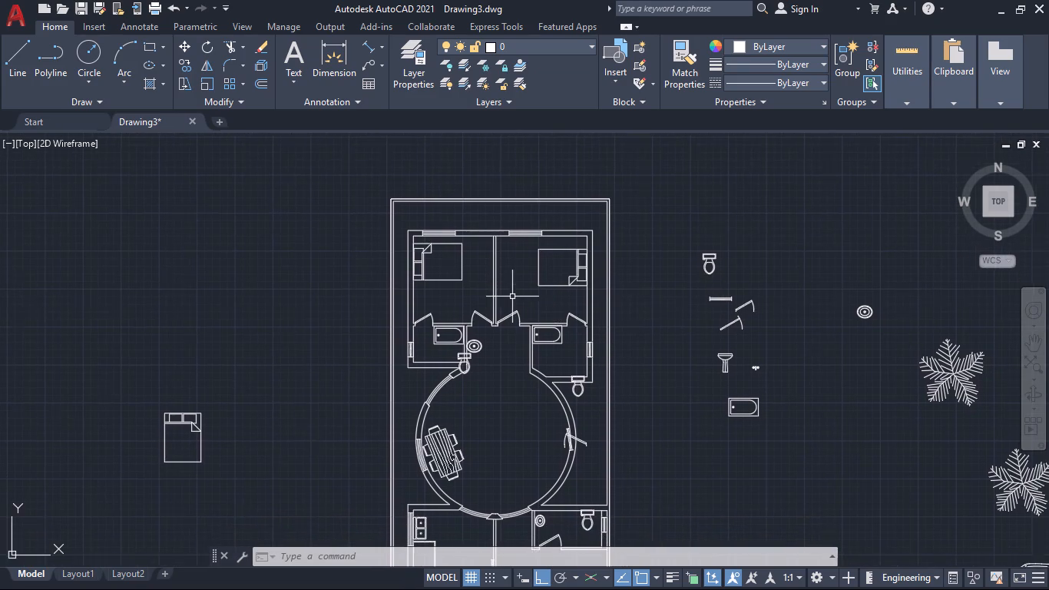
scroll(512, 297, up, 2)
scroll(515, 295, down, 2)
middle_drag(550, 295, 551, 257)
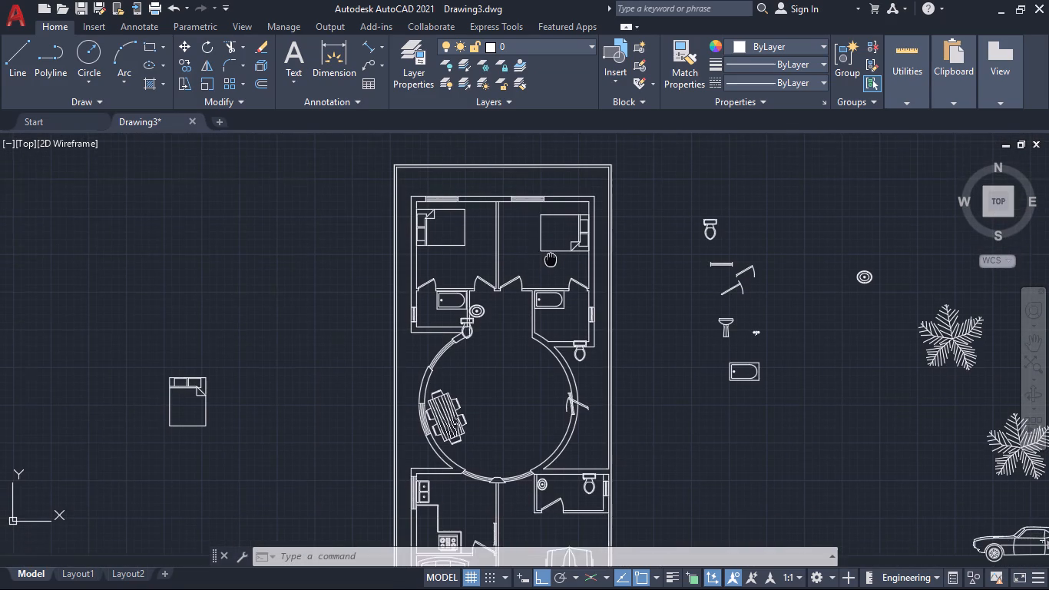
middle_drag(551, 257, 551, 257)
middle_drag(686, 431, 649, 376)
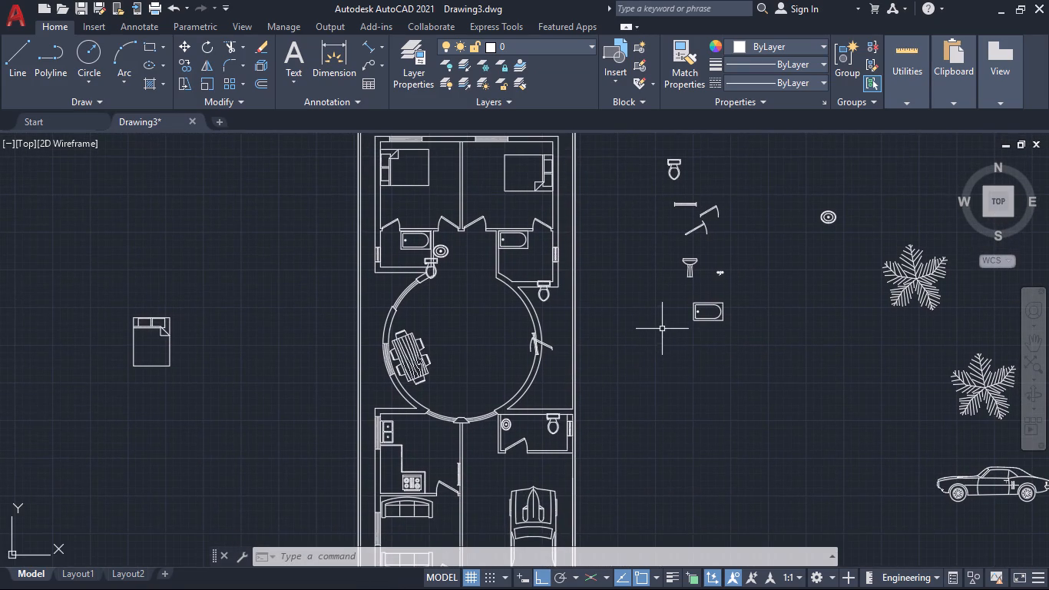
middle_drag(461, 333, 481, 396)
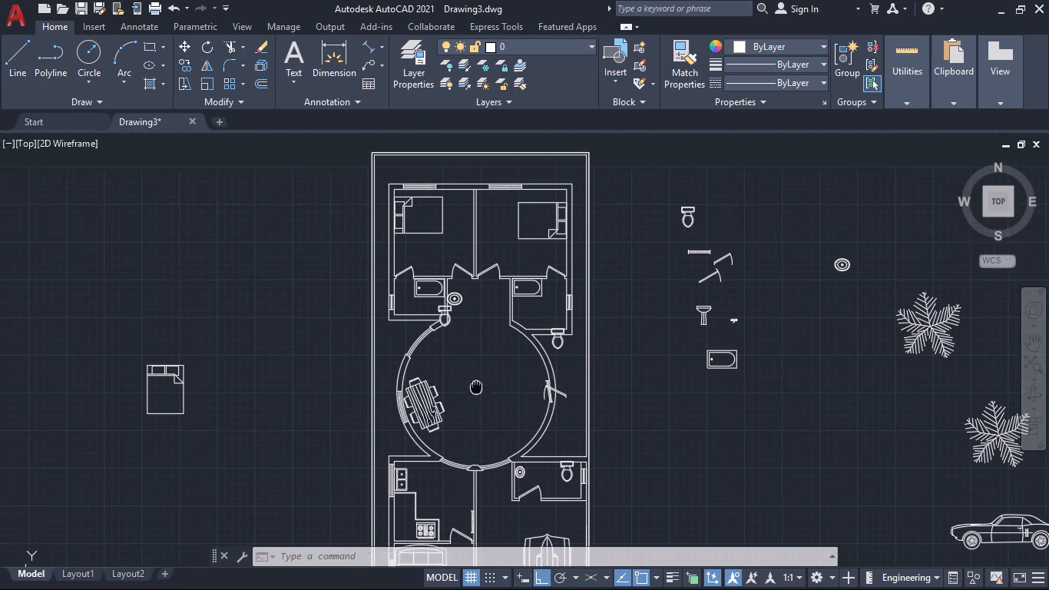
middle_drag(481, 396, 505, 463)
Align the west bathroom's bathtub by swapping its two north corners as source and destination points, without scaling, to turn it 180°.
scroll(459, 369, up, 4)
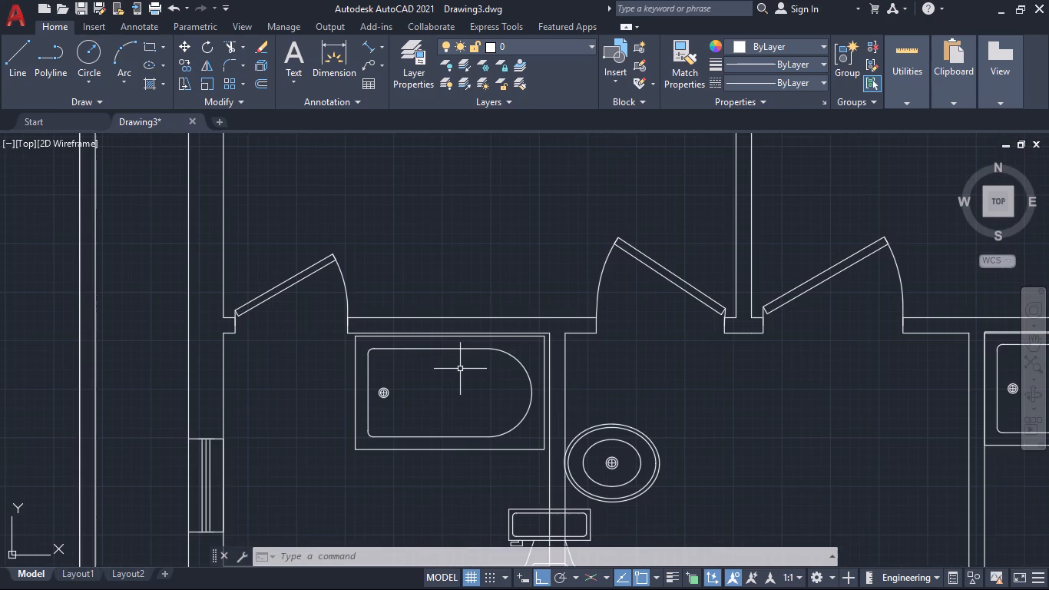
click(443, 476)
click(348, 400)
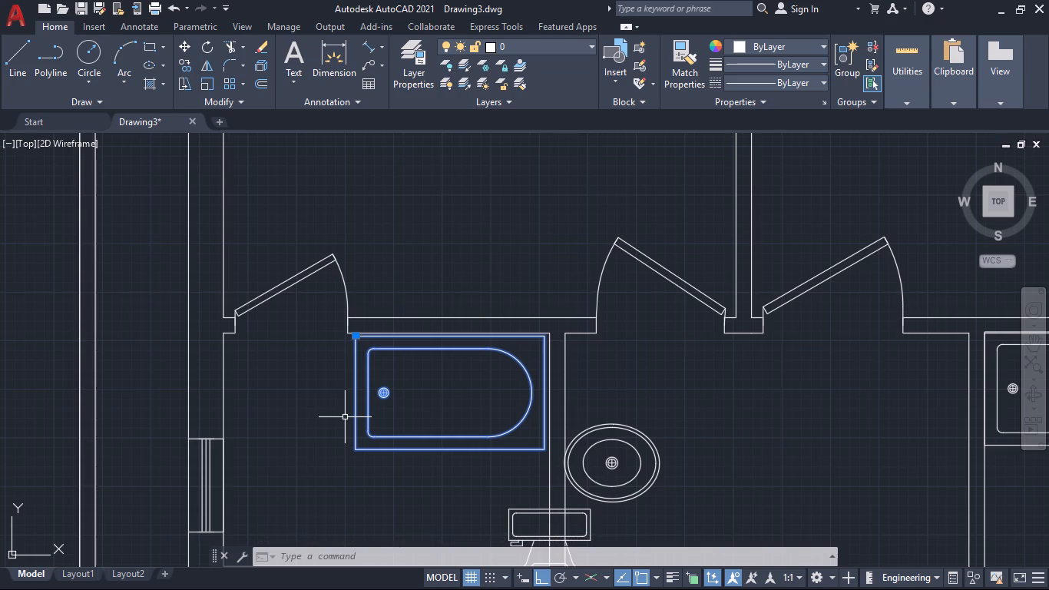
text(al)
key(Return)
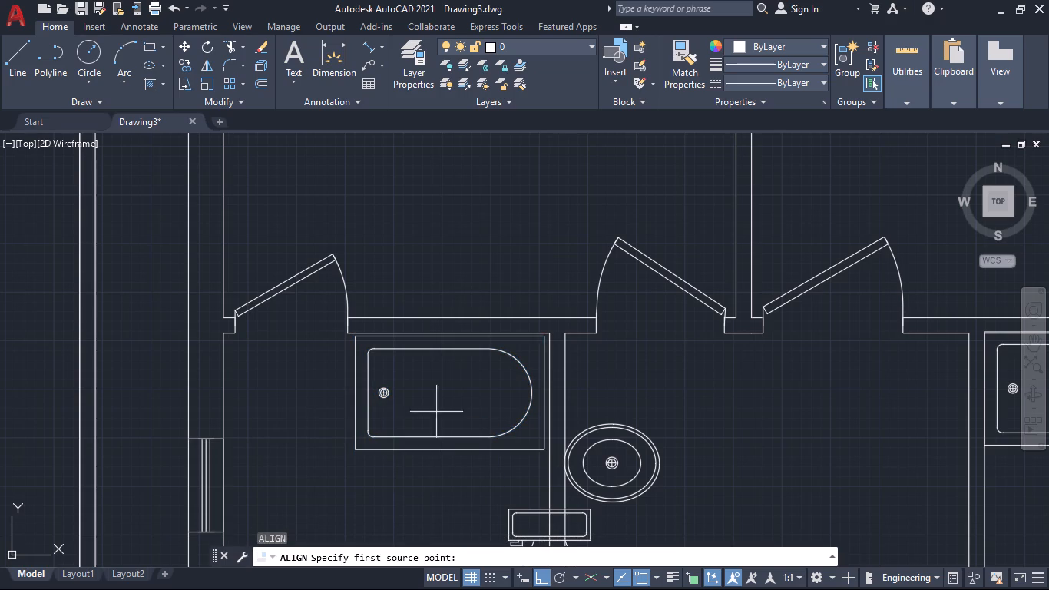
scroll(432, 362, up, 3)
scroll(421, 353, down, 1)
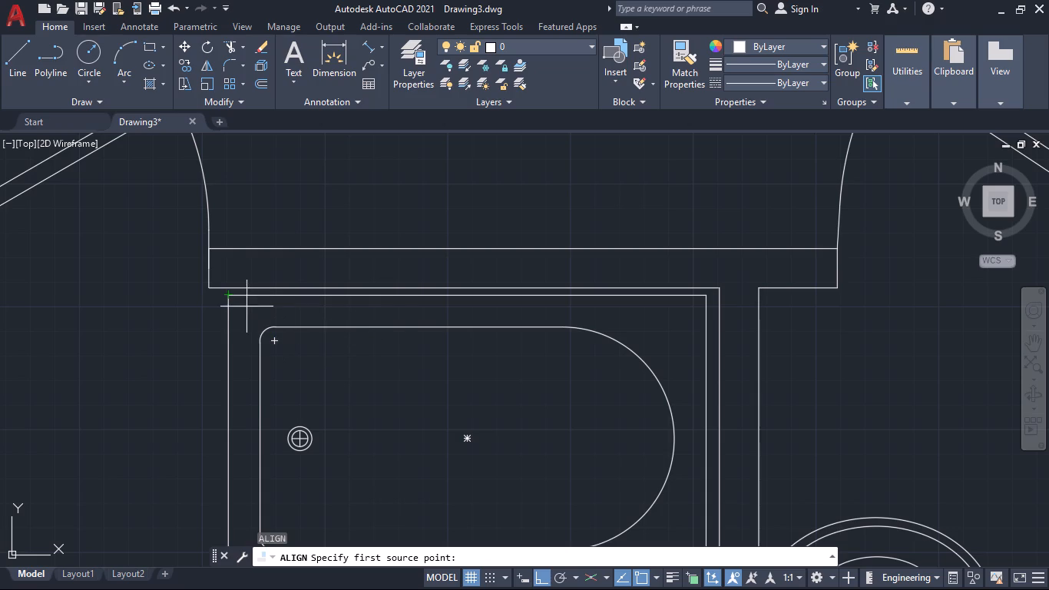
click(229, 296)
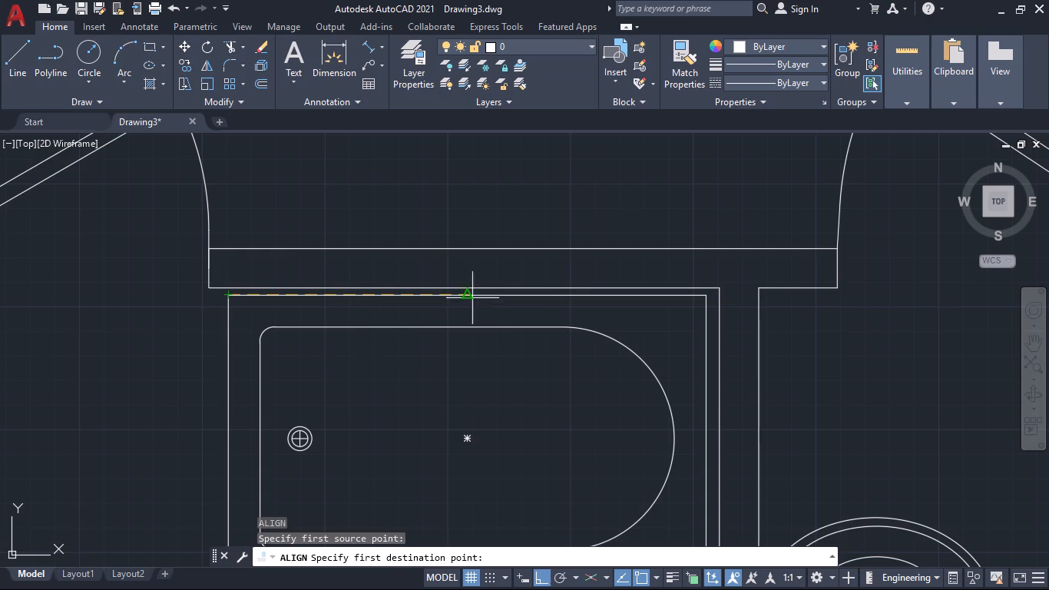
scroll(705, 295, up, 2)
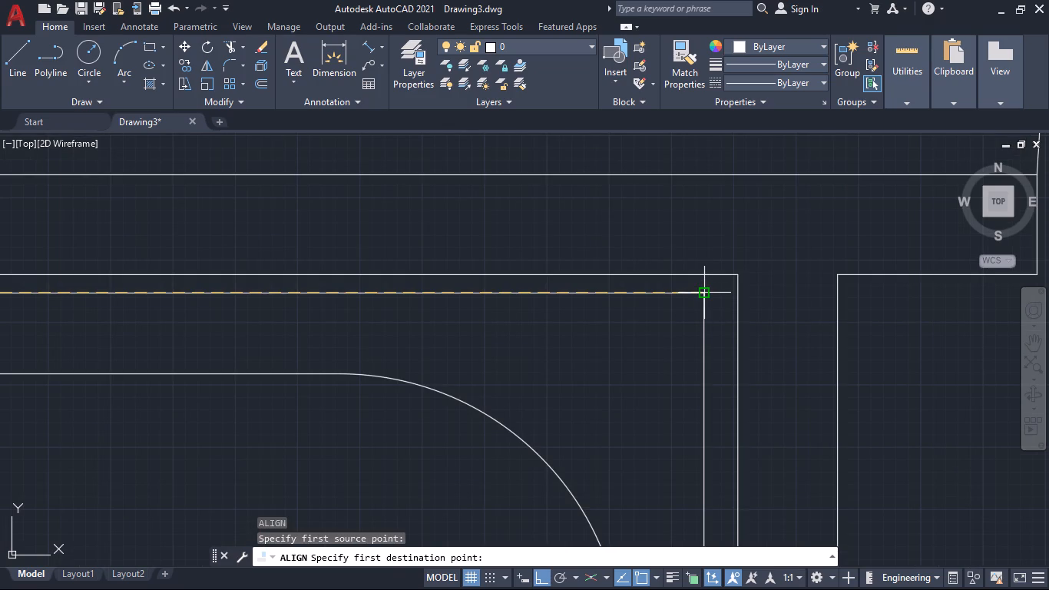
click(705, 293)
scroll(615, 330, down, 4)
scroll(607, 337, up, 5)
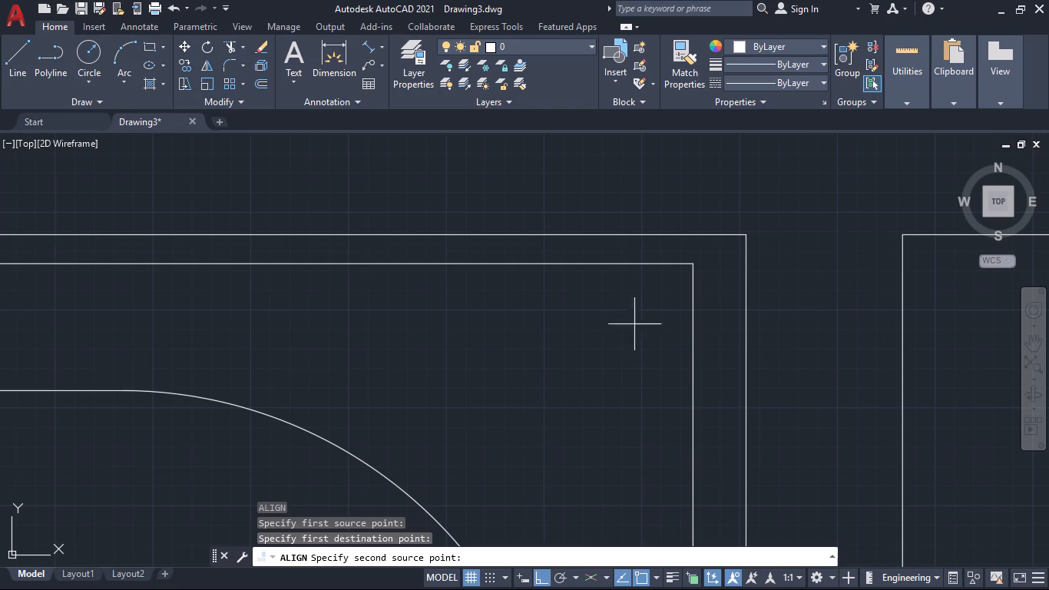
click(692, 266)
scroll(600, 297, down, 5)
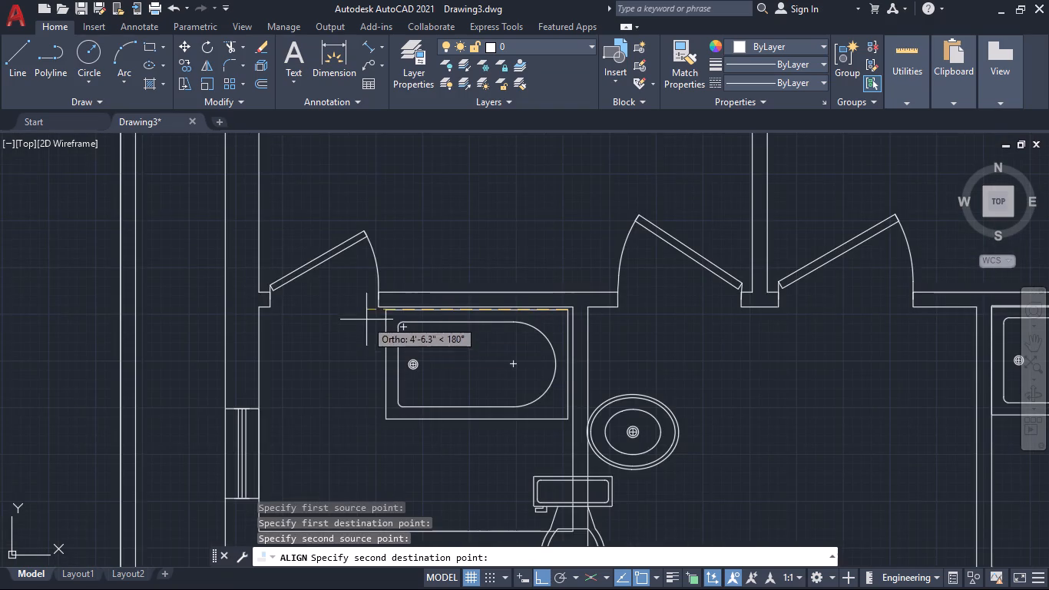
scroll(390, 316, up, 5)
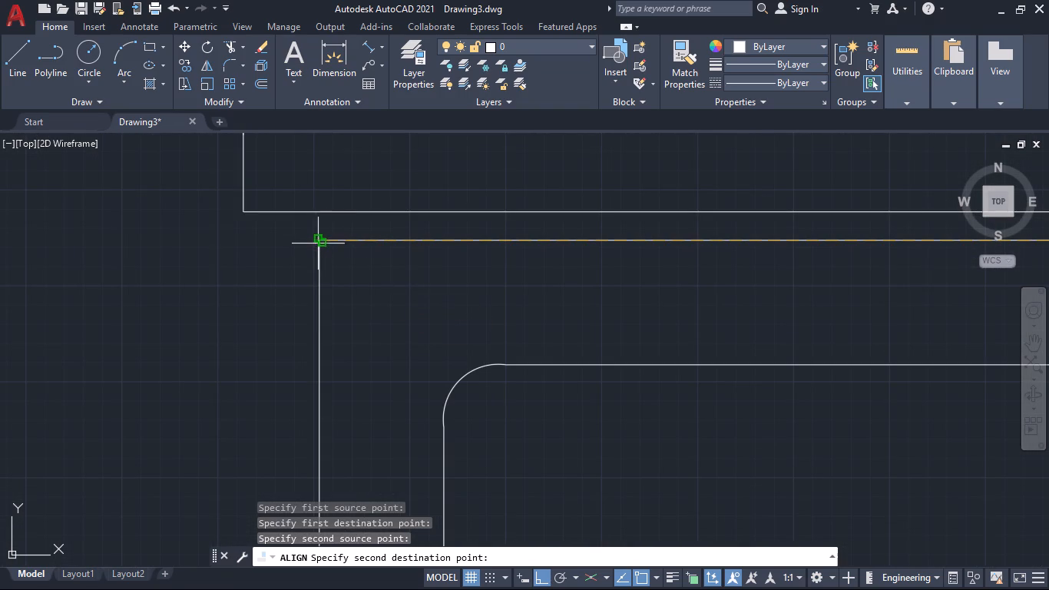
click(320, 240)
key(Return)
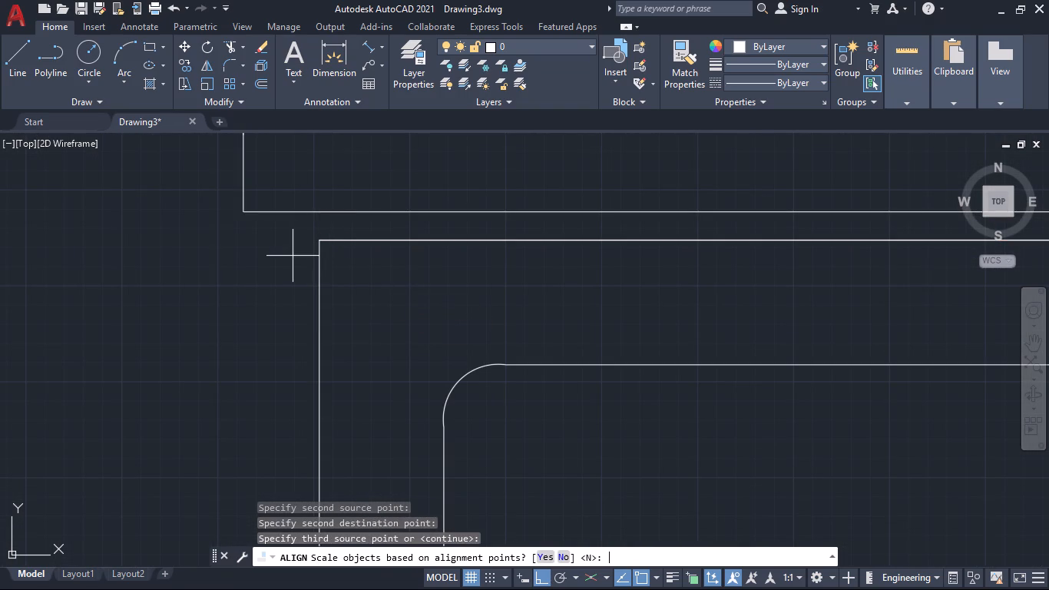
click(558, 551)
Move the flipped bathtub straight south by its northeast corner so its north edge meets the bathroom wall's inner face.
scroll(592, 466, down, 4)
scroll(703, 470, down, 1)
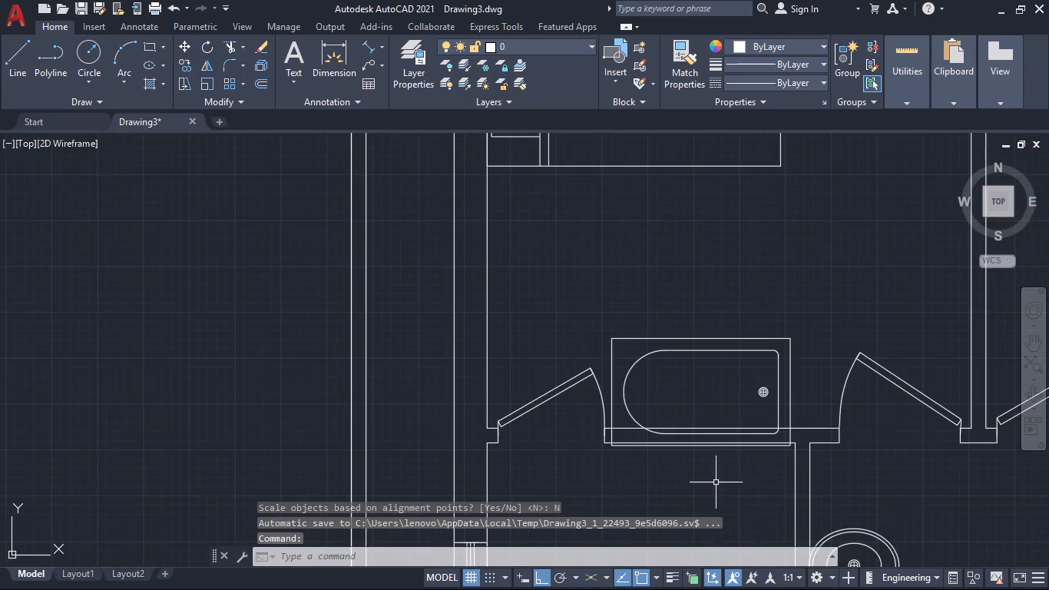
scroll(723, 482, up, 1)
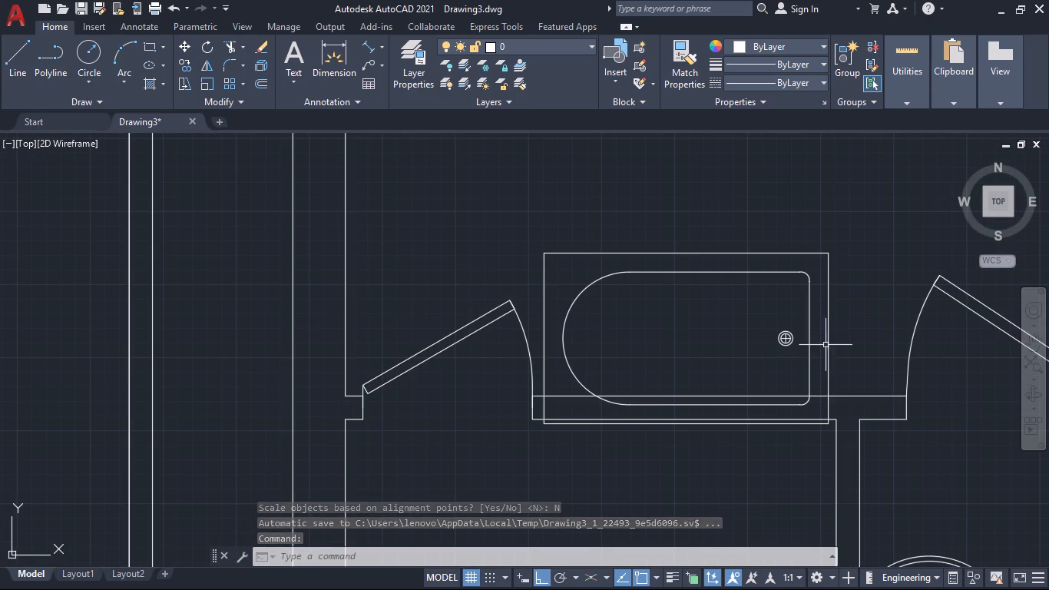
click(827, 342)
key(m)
key(Return)
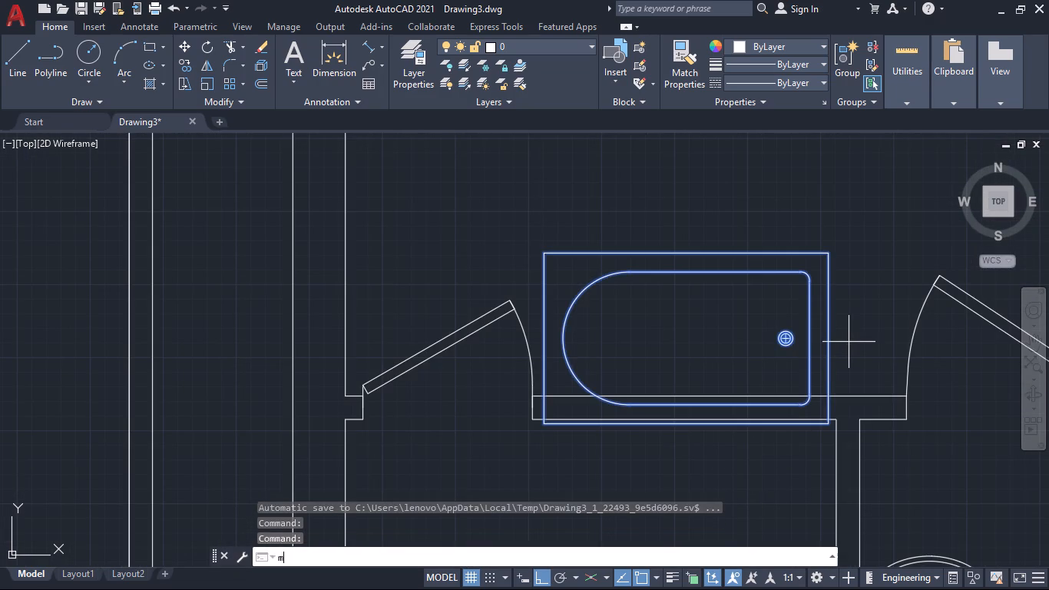
scroll(836, 464, up, 2)
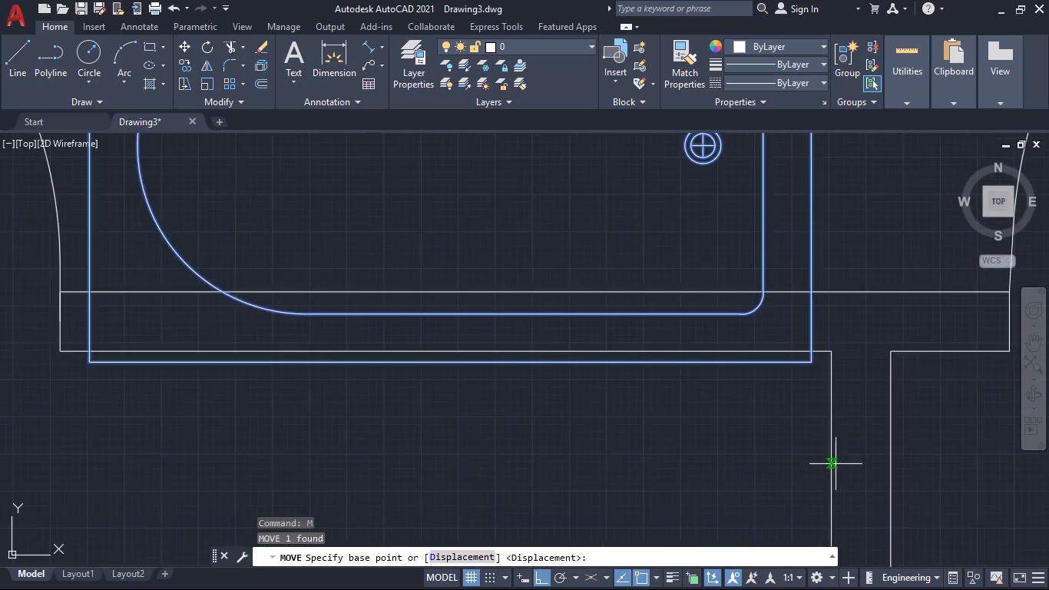
scroll(835, 464, down, 4)
scroll(832, 382, up, 3)
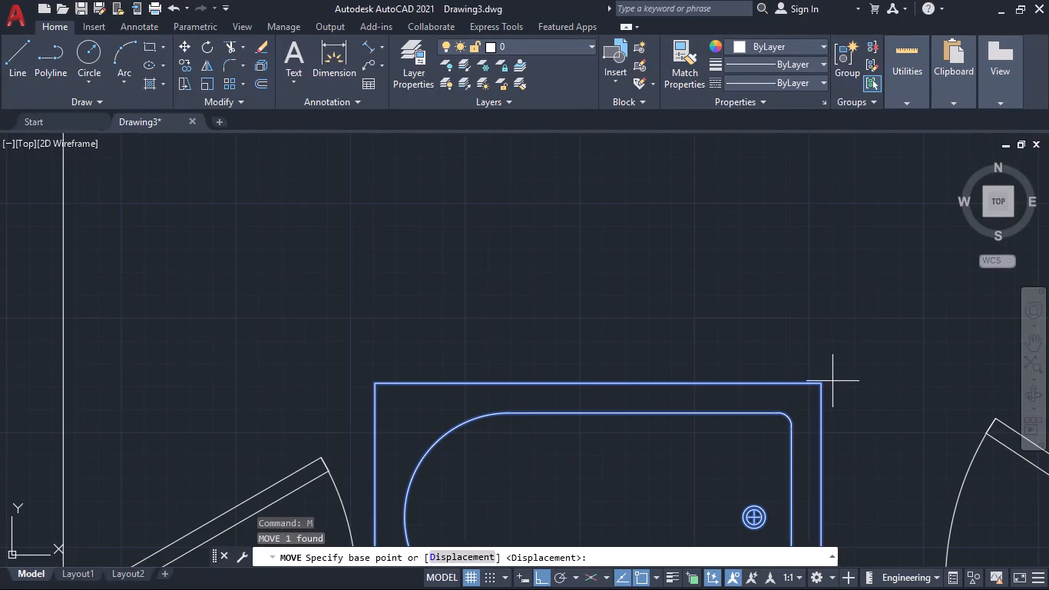
click(819, 386)
scroll(817, 443, down, 2)
scroll(812, 549, up, 2)
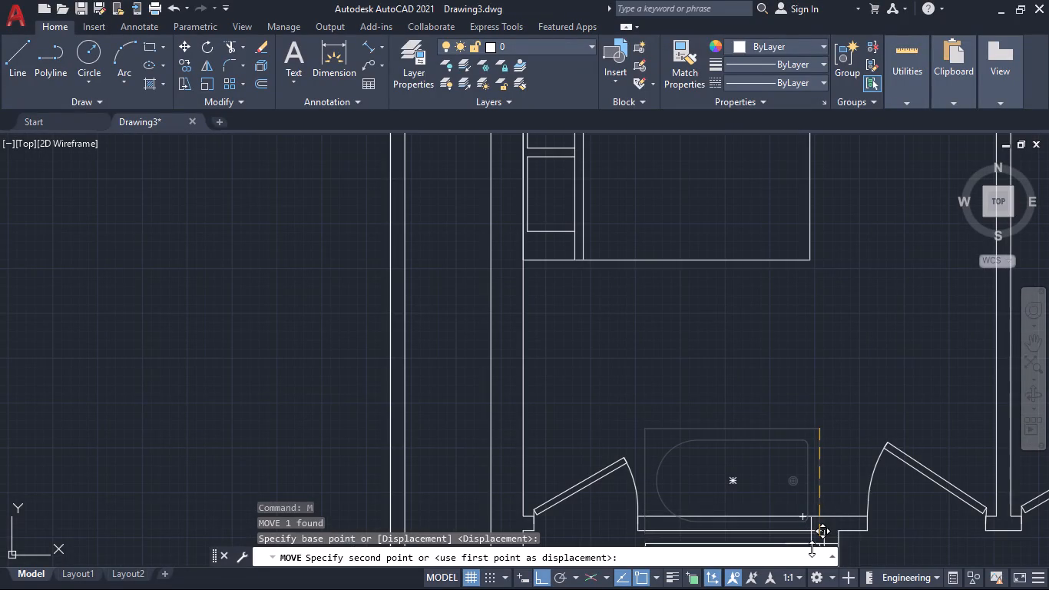
middle_drag(808, 485, 786, 244)
scroll(794, 295, up, 1)
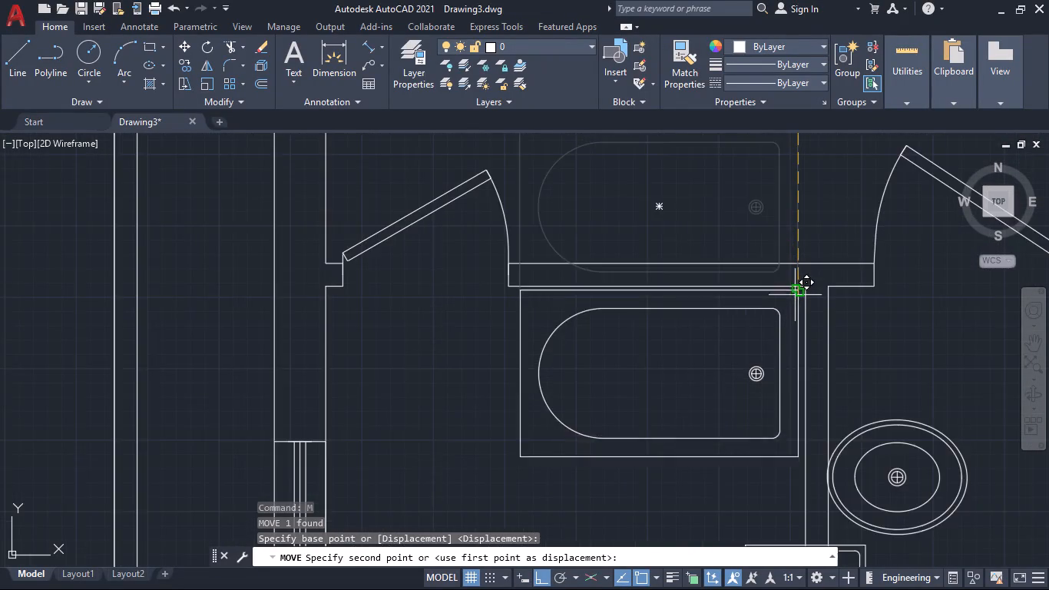
scroll(795, 295, up, 2)
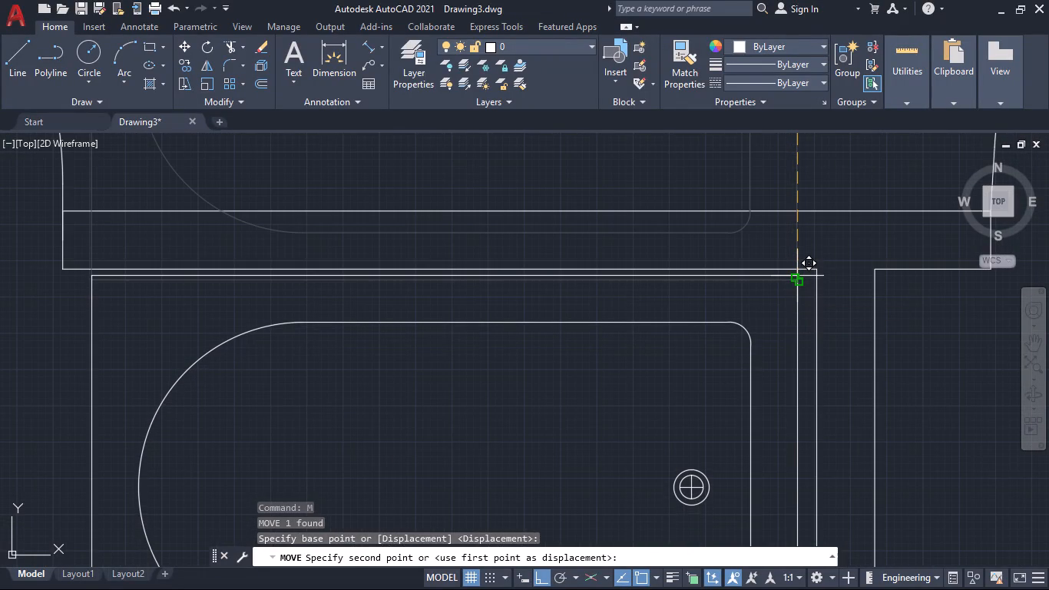
click(799, 273)
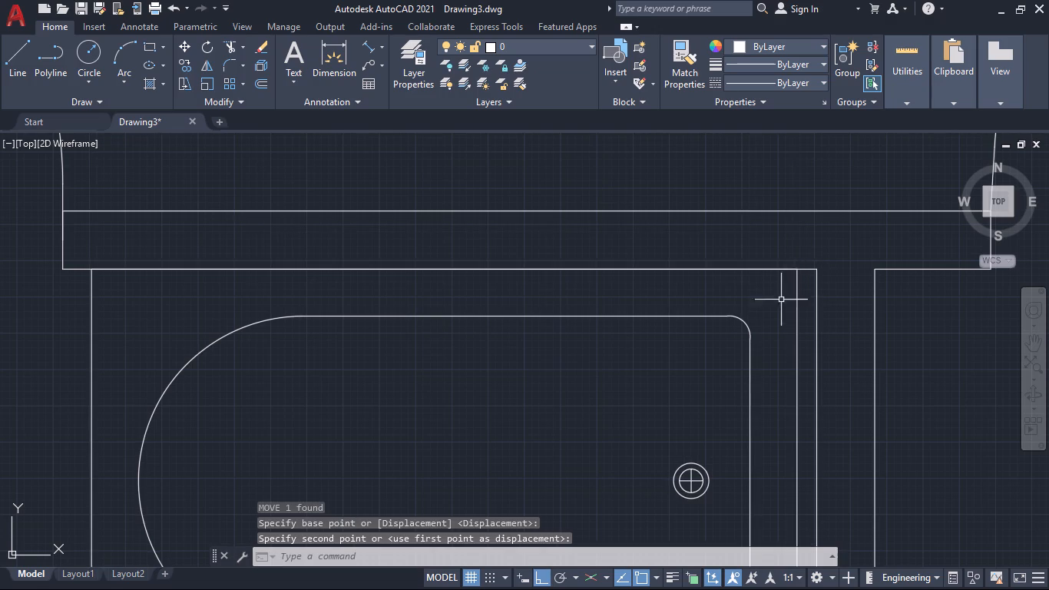
Rotate the west bathroom's toilet 90° clockwise about a point on its tank's back edge so the bowl points west.
scroll(771, 329, down, 4)
middle_drag(741, 371, 648, 328)
scroll(766, 380, down, 2)
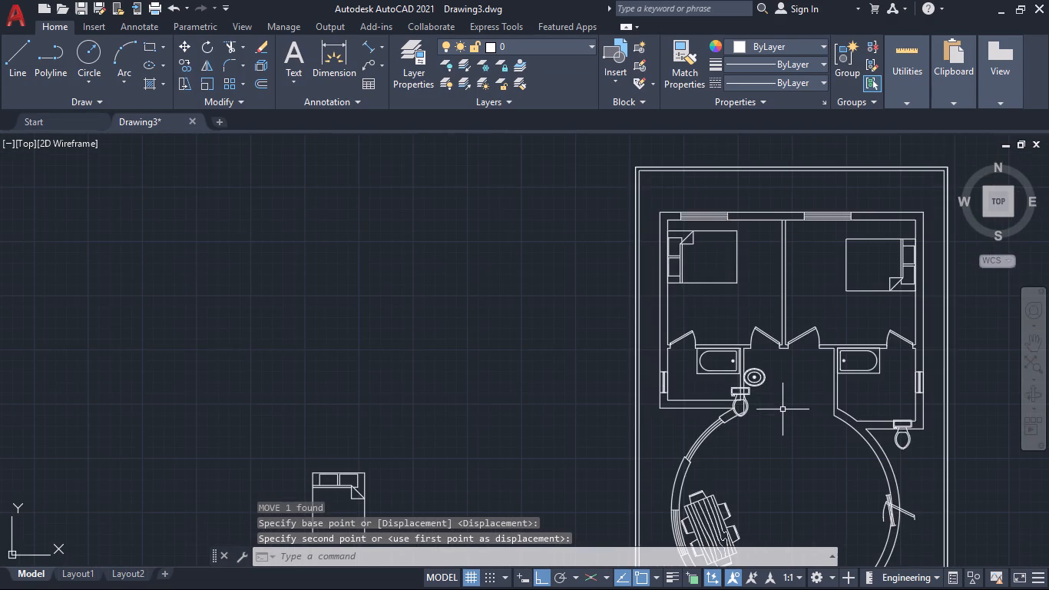
middle_drag(782, 409, 711, 481)
scroll(703, 469, up, 4)
middle_drag(643, 469, 644, 463)
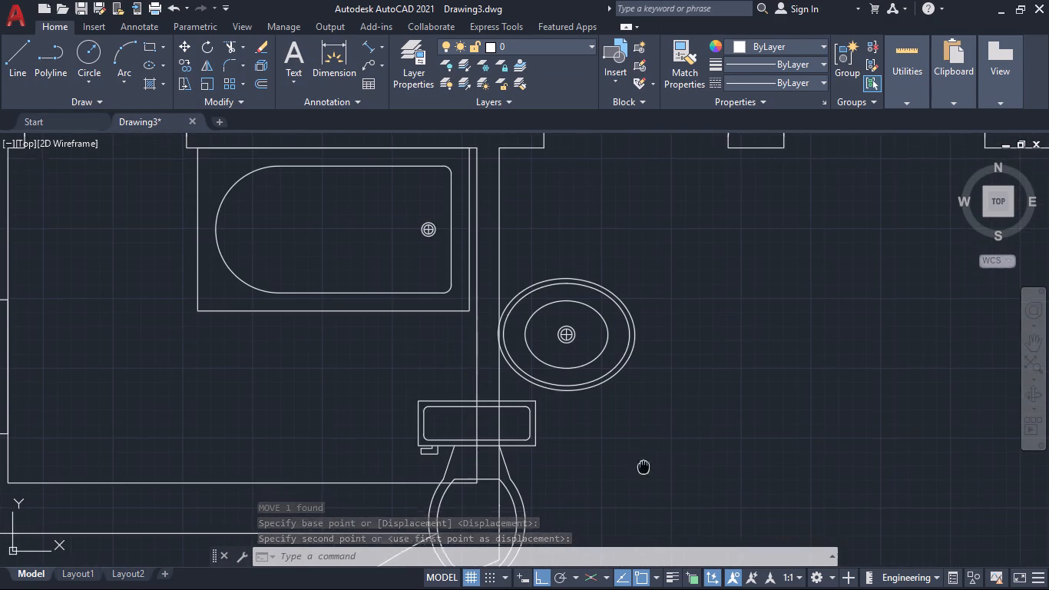
middle_drag(644, 463, 687, 406)
scroll(625, 413, down, 2)
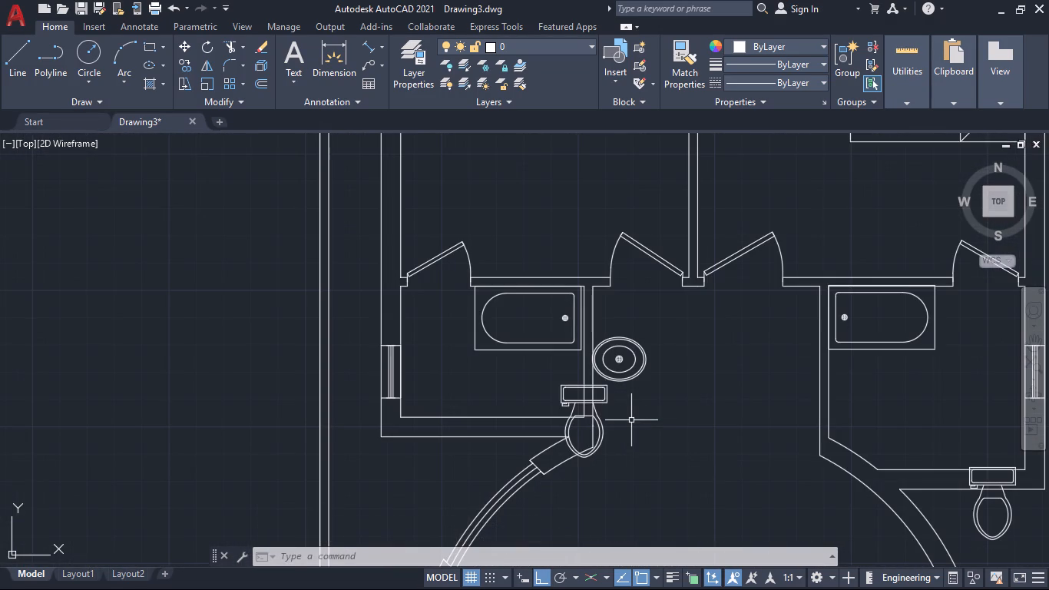
text(ro)
key(Return)
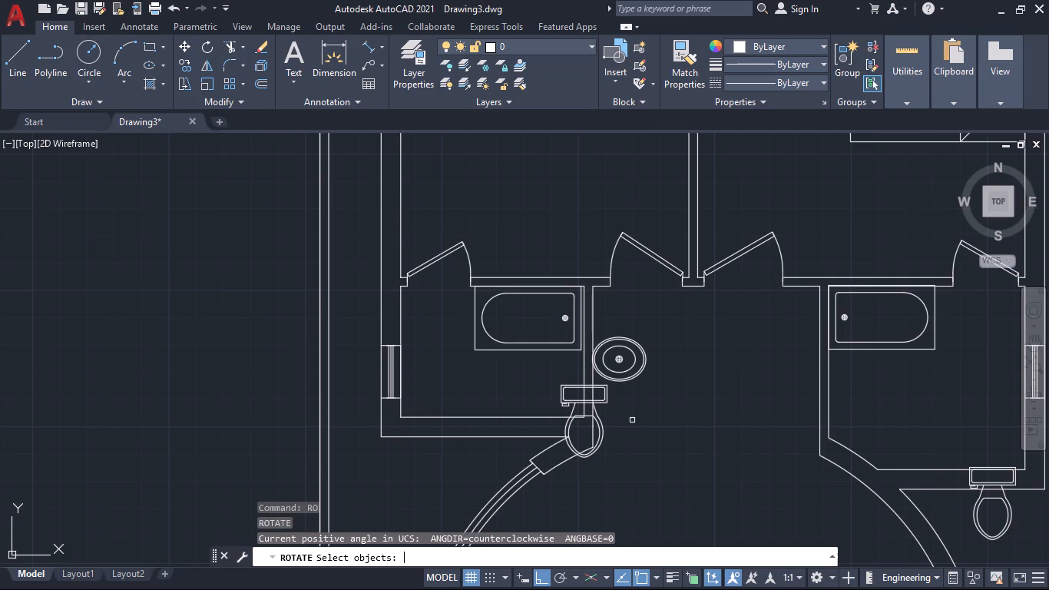
click(575, 385)
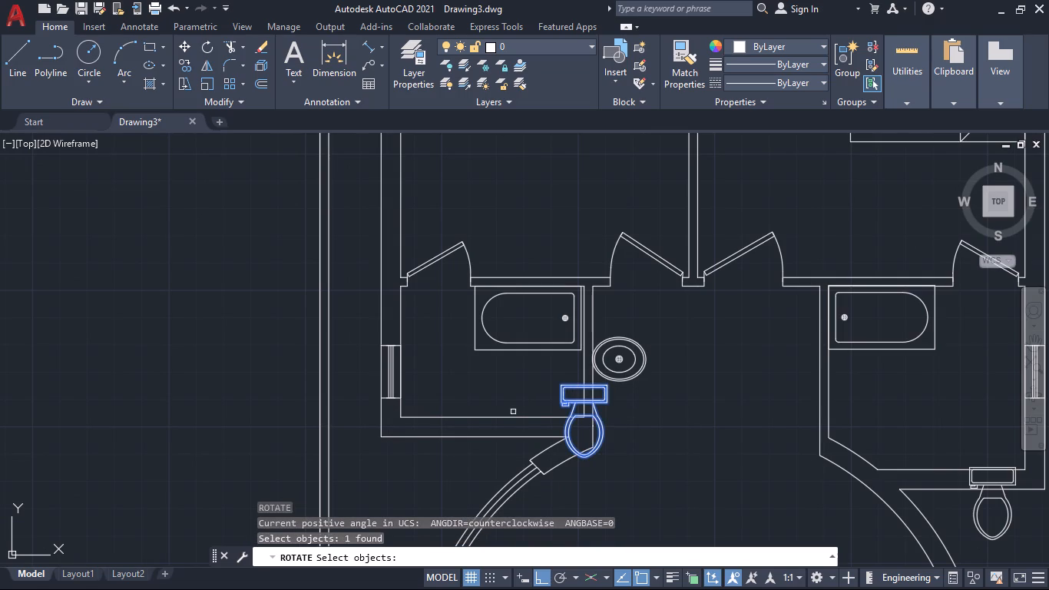
key(Return)
scroll(561, 391, up, 1)
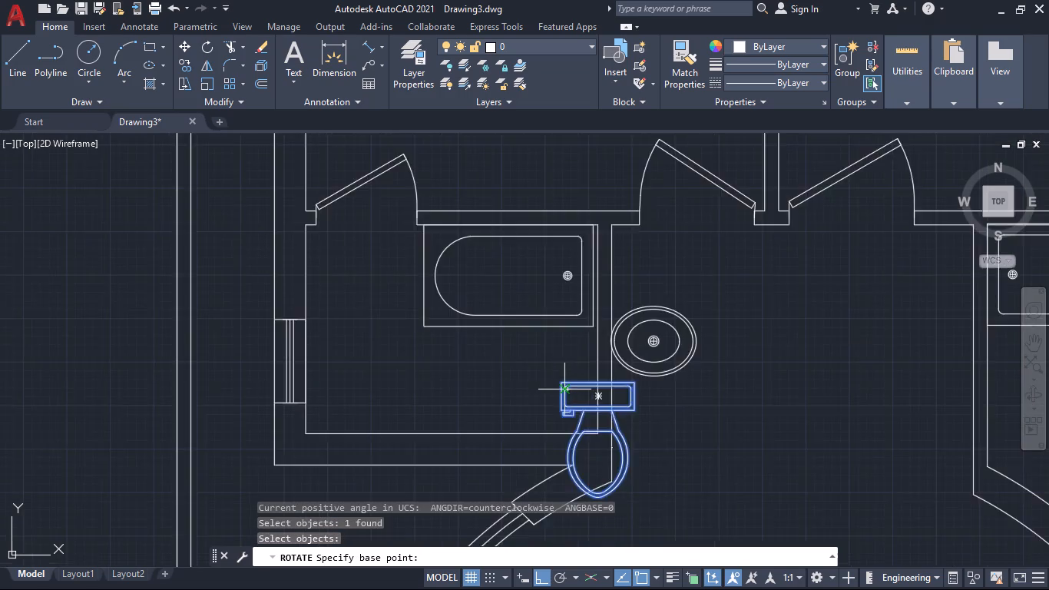
scroll(561, 391, up, 3)
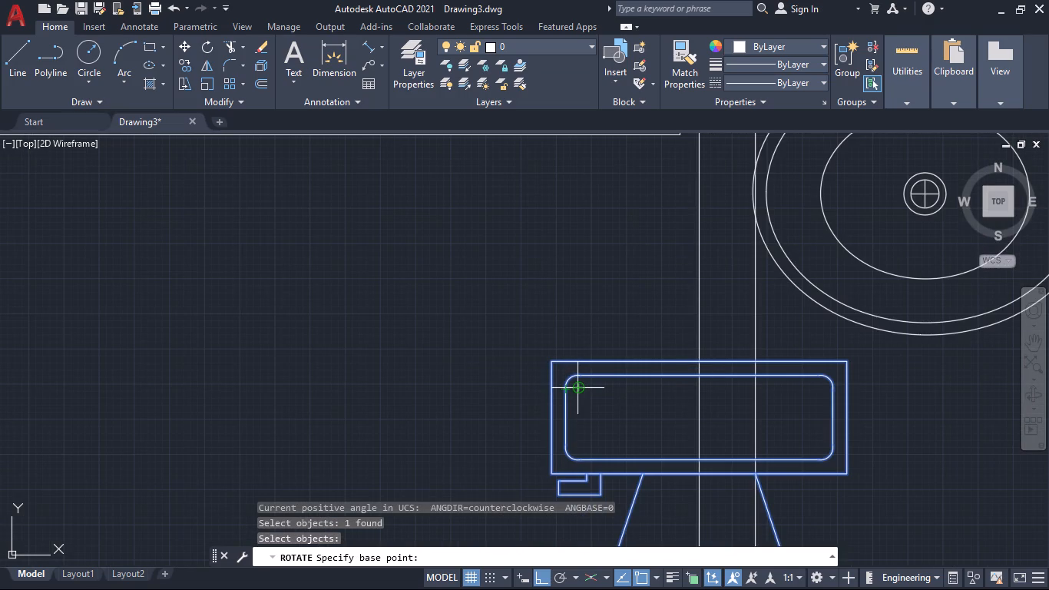
click(642, 360)
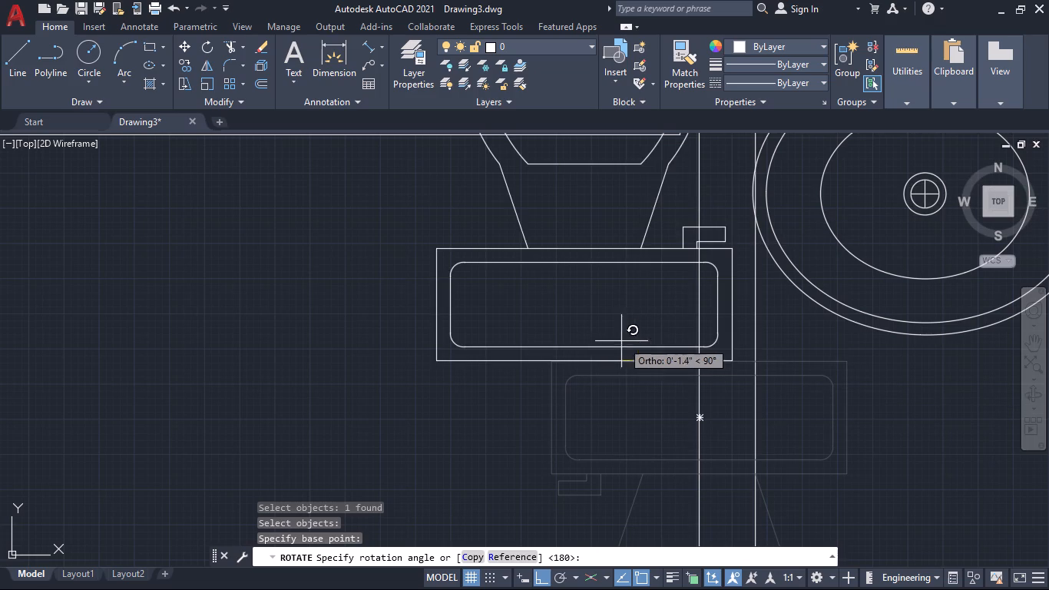
click(583, 447)
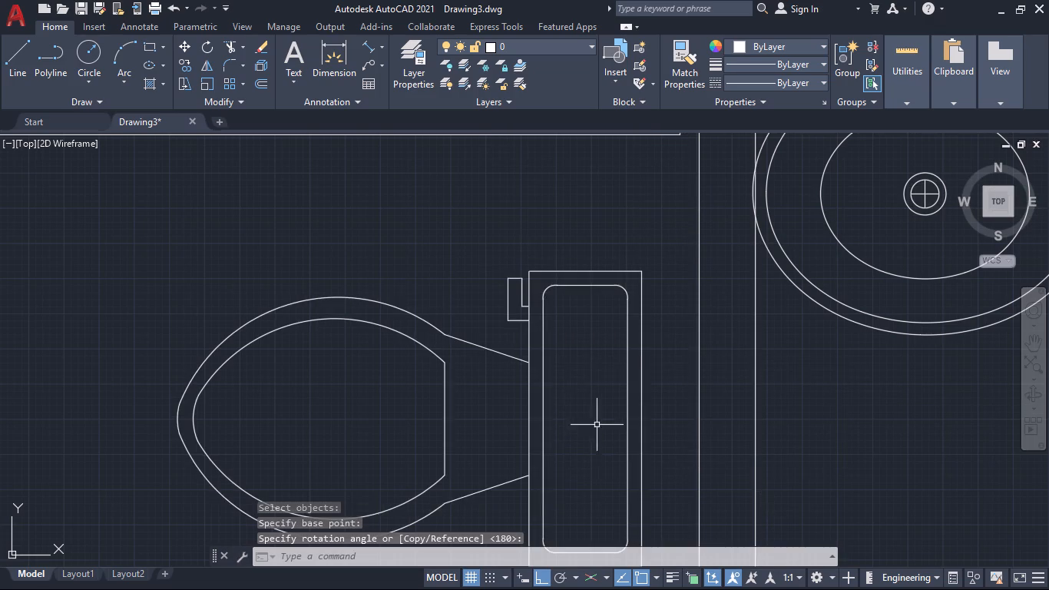
Move the west bathroom's toilet straight east by its tank's back-edge midpoint so the tank meets the east wall's inner face.
scroll(599, 421, down, 2)
middle_drag(594, 423, 540, 418)
scroll(539, 419, down, 2)
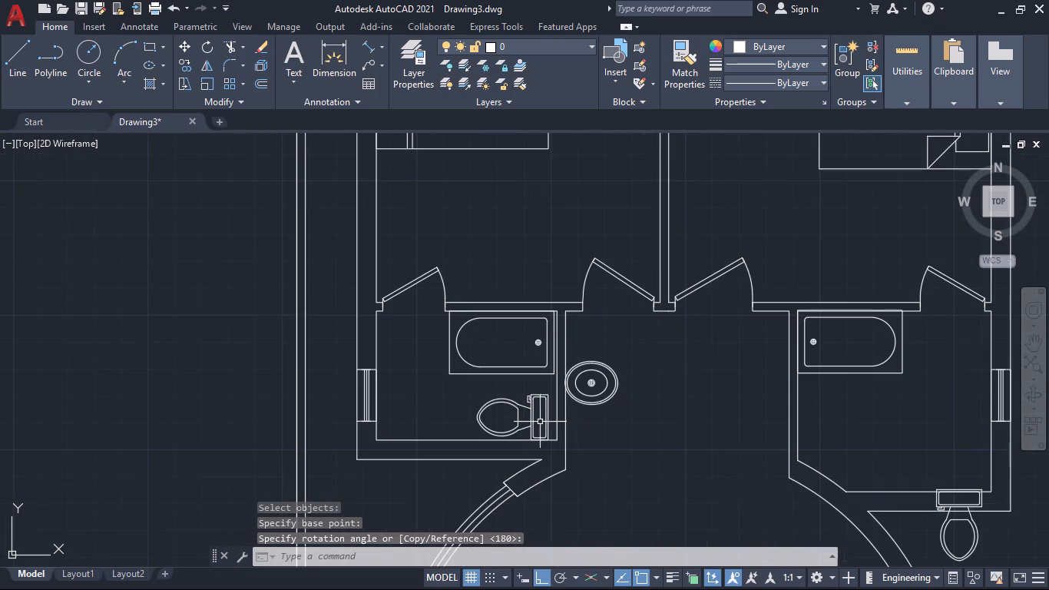
middle_drag(470, 393, 458, 366)
key(m)
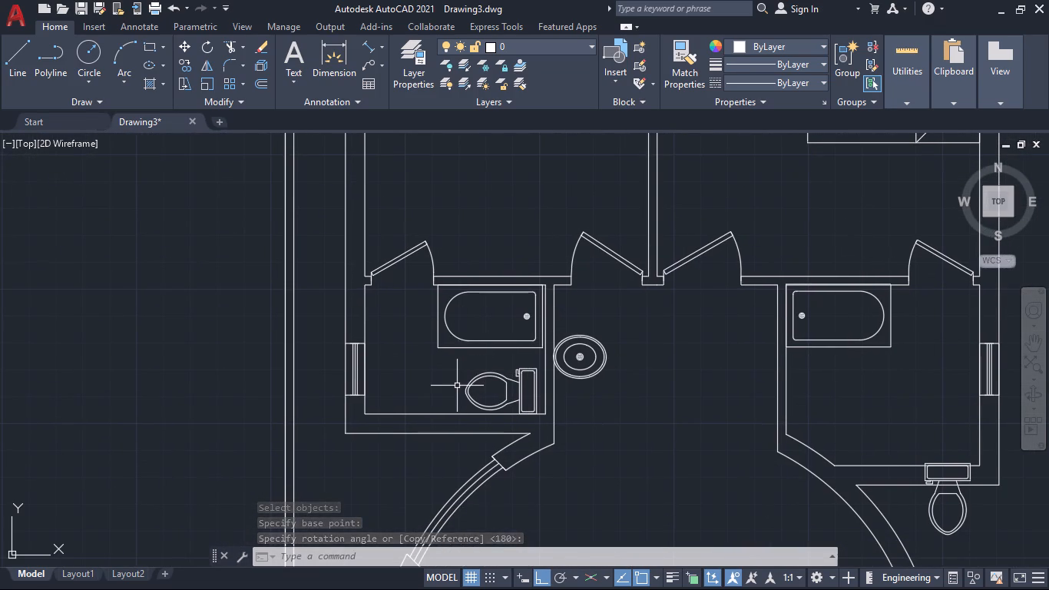
key(Return)
click(535, 383)
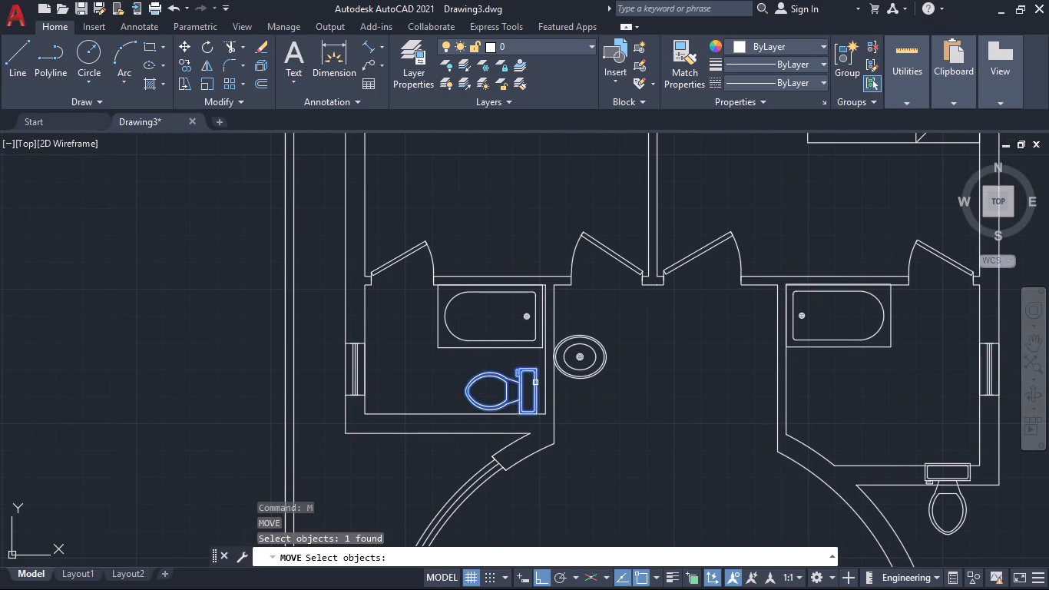
scroll(519, 384, up, 2)
key(Return)
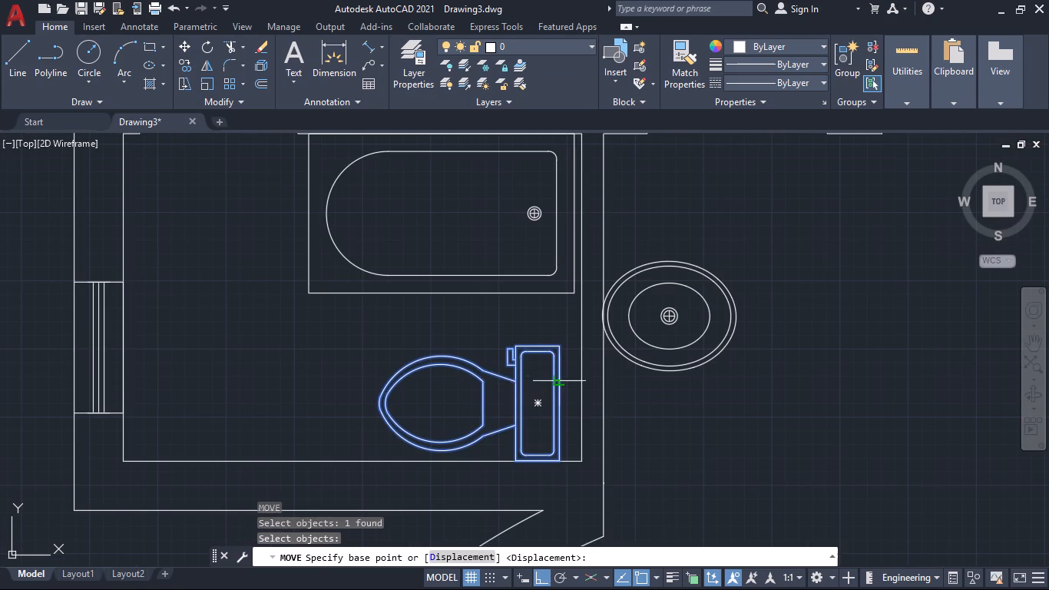
scroll(569, 384, up, 1)
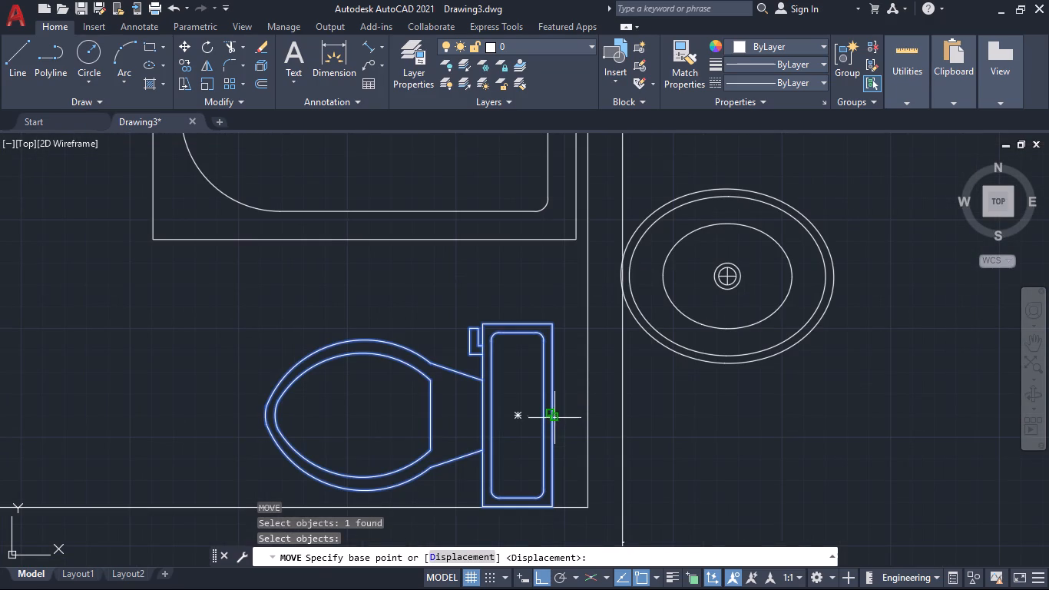
click(553, 414)
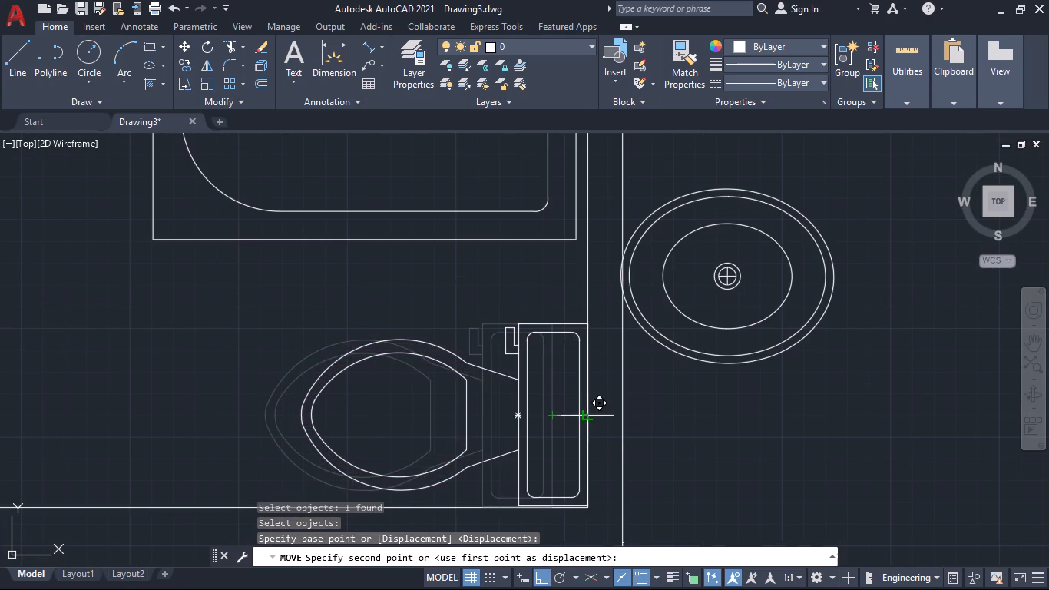
click(584, 410)
Rotate the east bathroom's toilet 180° about the midpoint of the tank's inner back line so the bowl points north.
scroll(558, 407, down, 3)
middle_drag(635, 442, 601, 407)
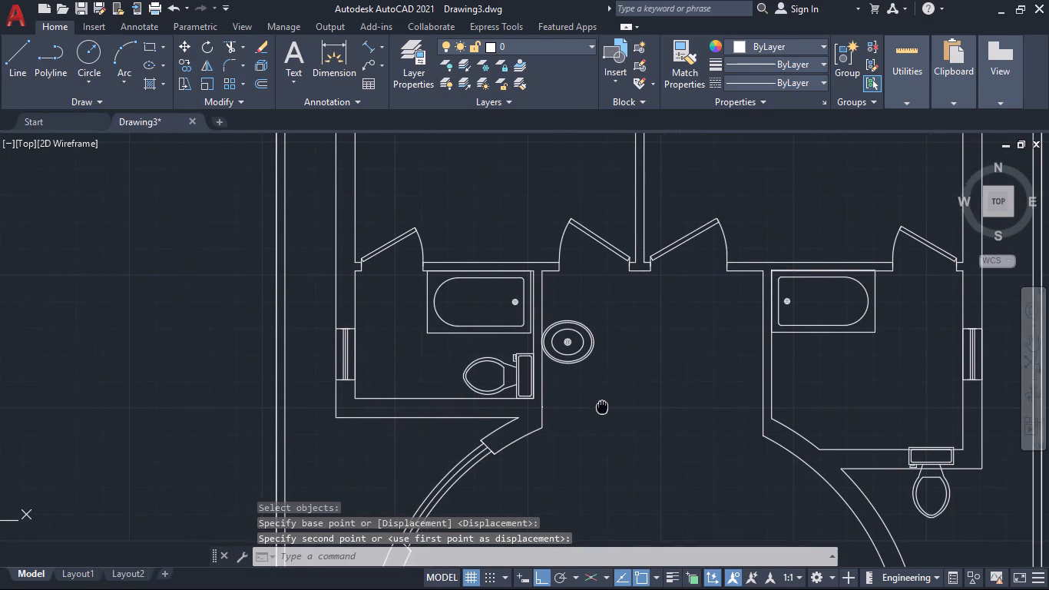
middle_drag(601, 407, 593, 407)
middle_drag(648, 402, 551, 371)
scroll(561, 379, down, 1)
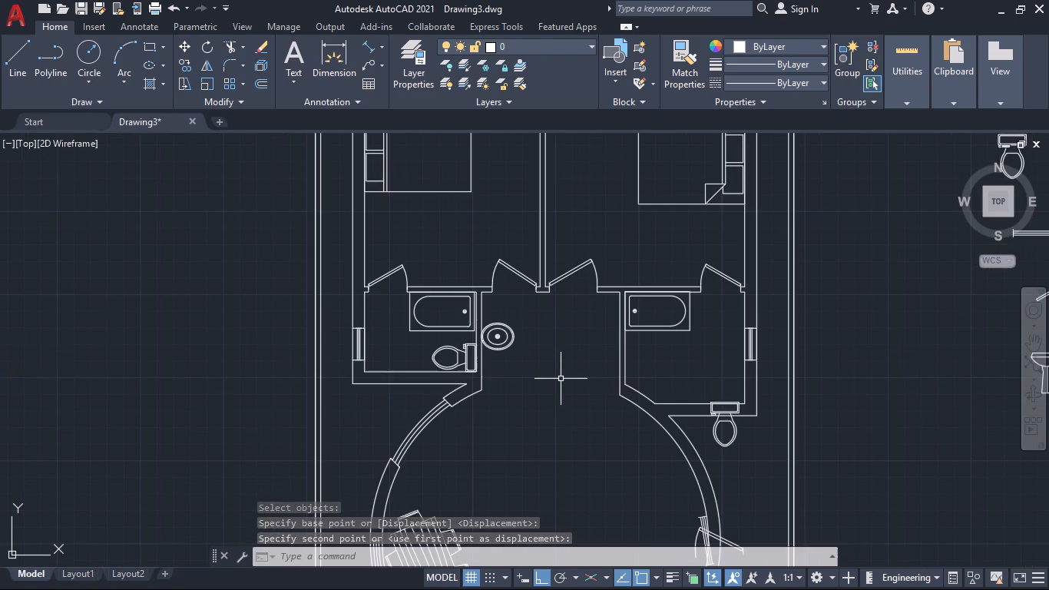
middle_drag(945, 389, 750, 392)
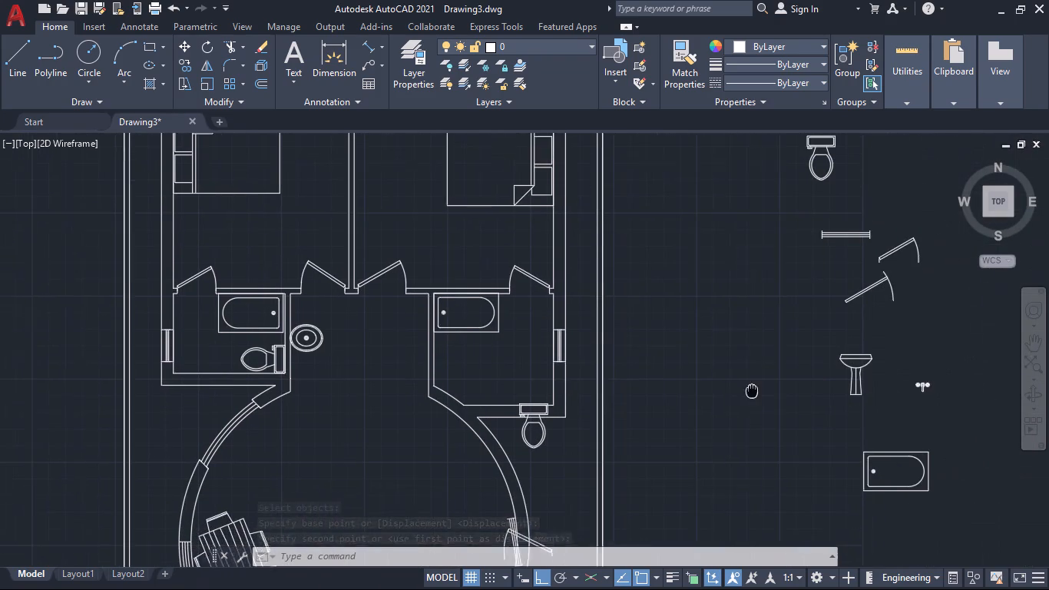
middle_drag(750, 392, 743, 395)
middle_drag(798, 366, 822, 313)
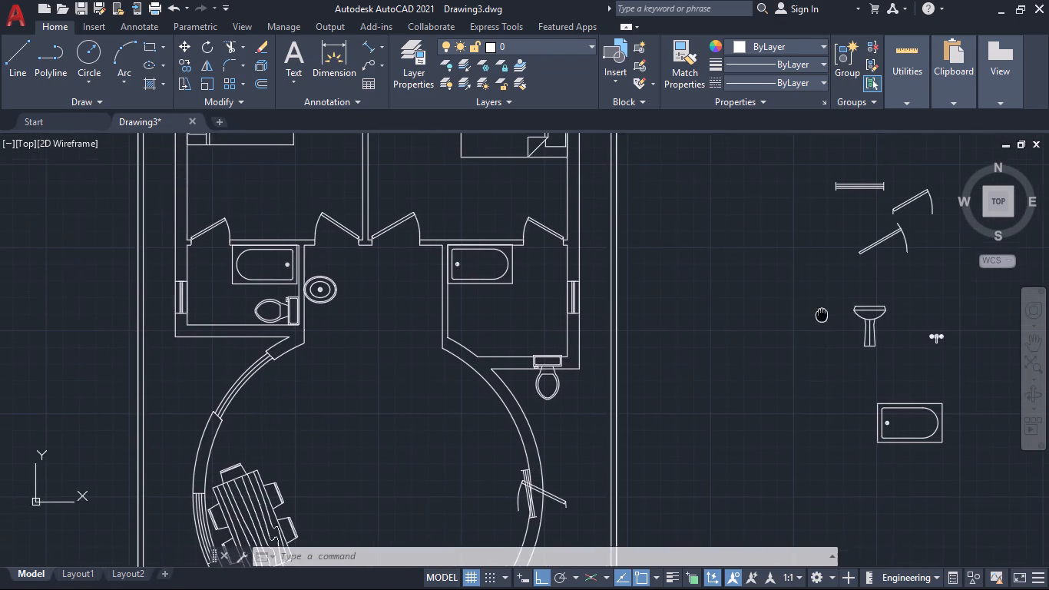
middle_drag(822, 313, 822, 313)
click(554, 396)
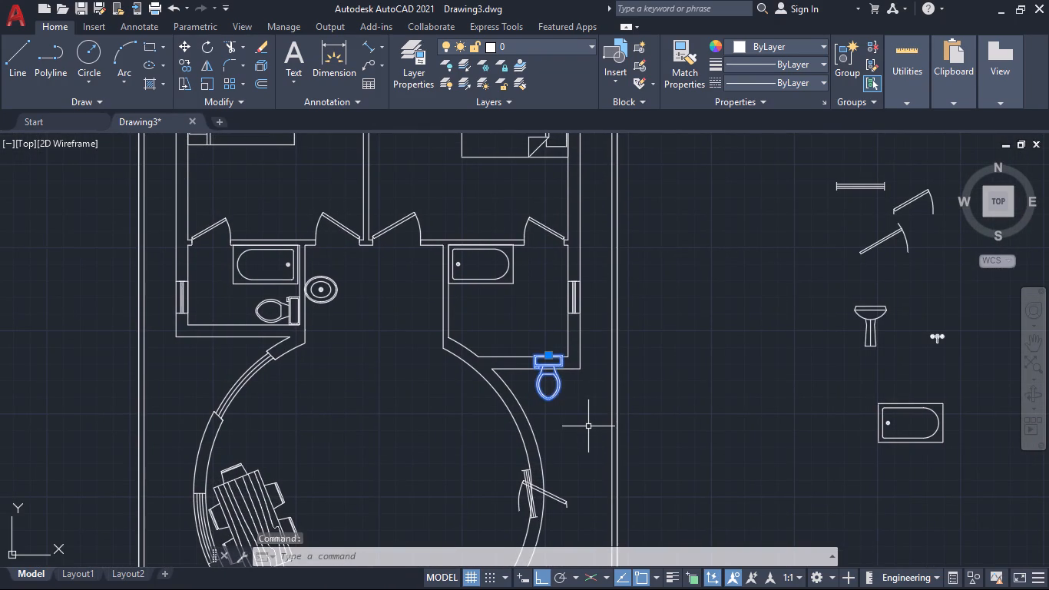
text(ro)
key(Return)
scroll(561, 398, up, 2)
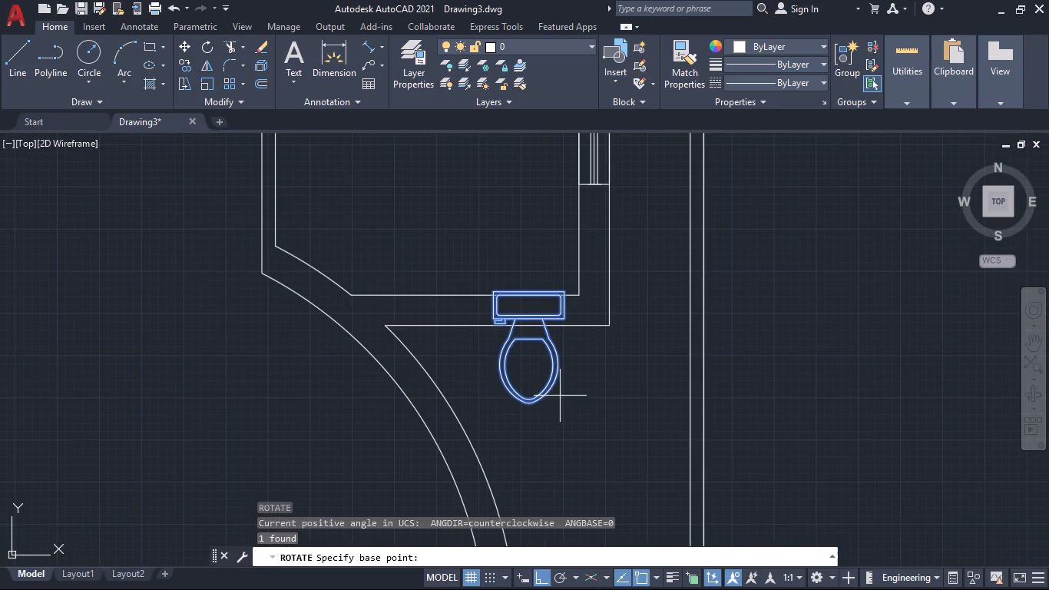
click(529, 296)
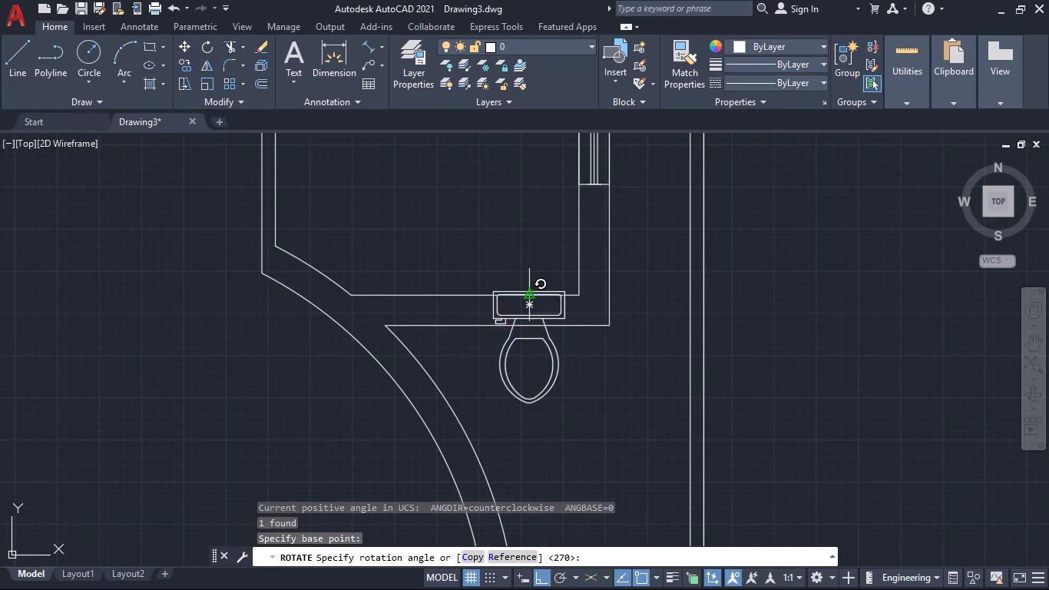
click(493, 264)
Move the east bathroom's toilet straight north by its tank's back-edge midpoint so the tank meets the south wall's inner face.
scroll(623, 336, down, 2)
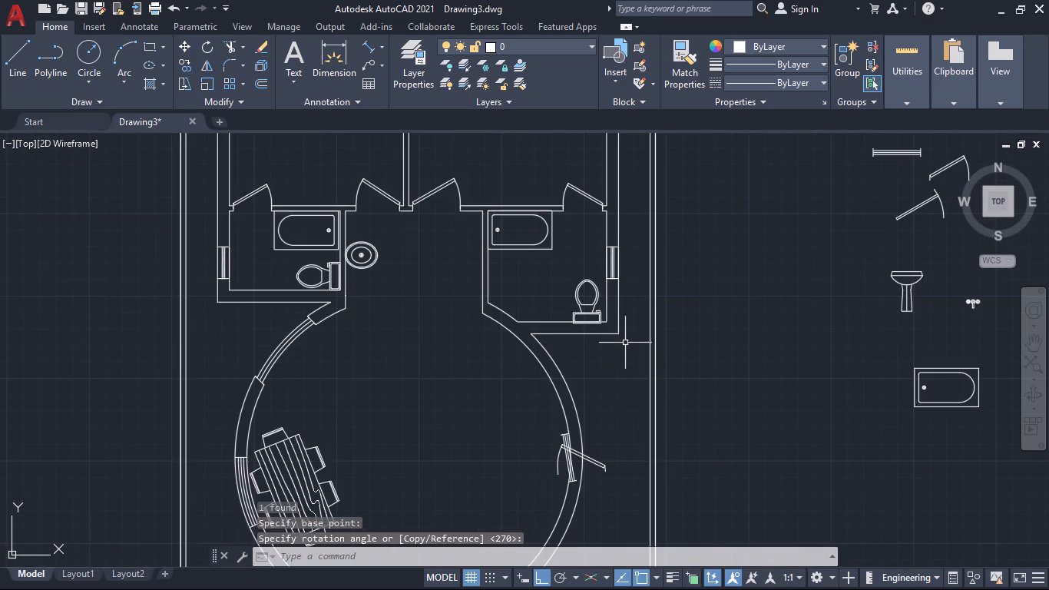
scroll(587, 319, up, 1)
key(m)
key(Return)
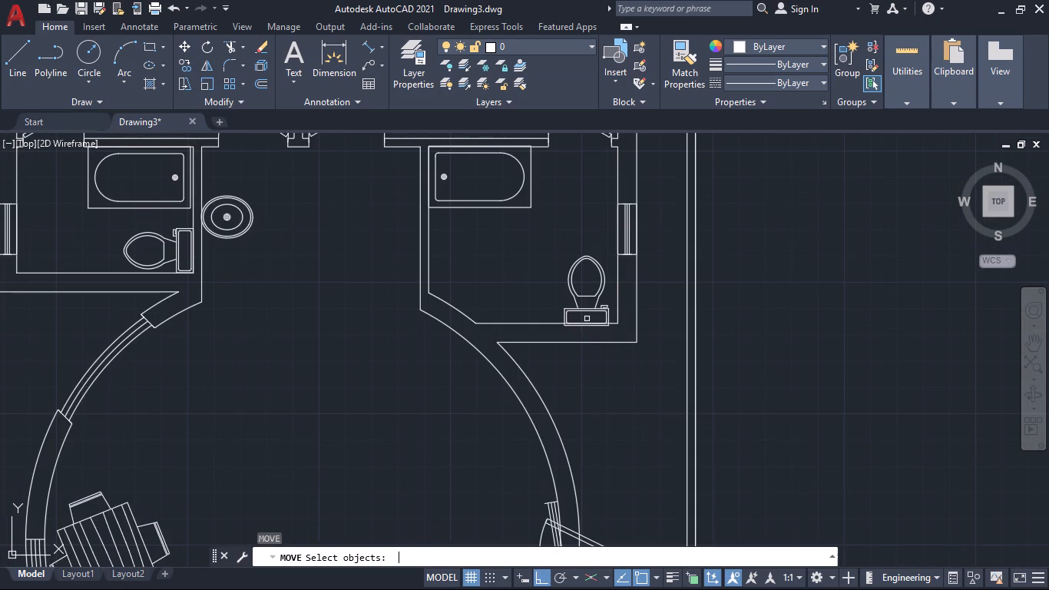
click(594, 292)
double_click(608, 300)
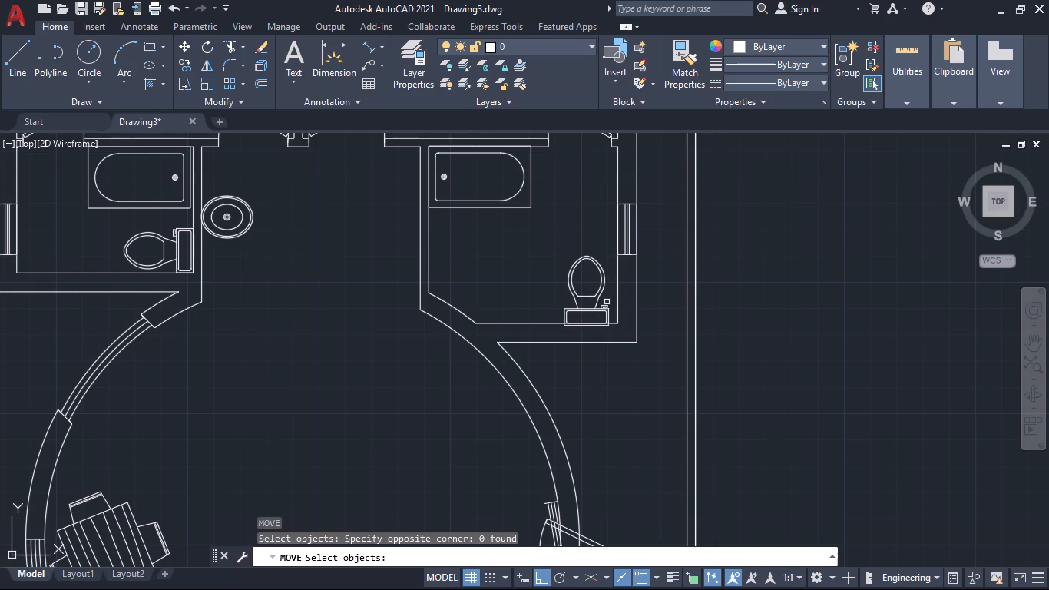
click(595, 289)
key(Return)
scroll(592, 290, up, 4)
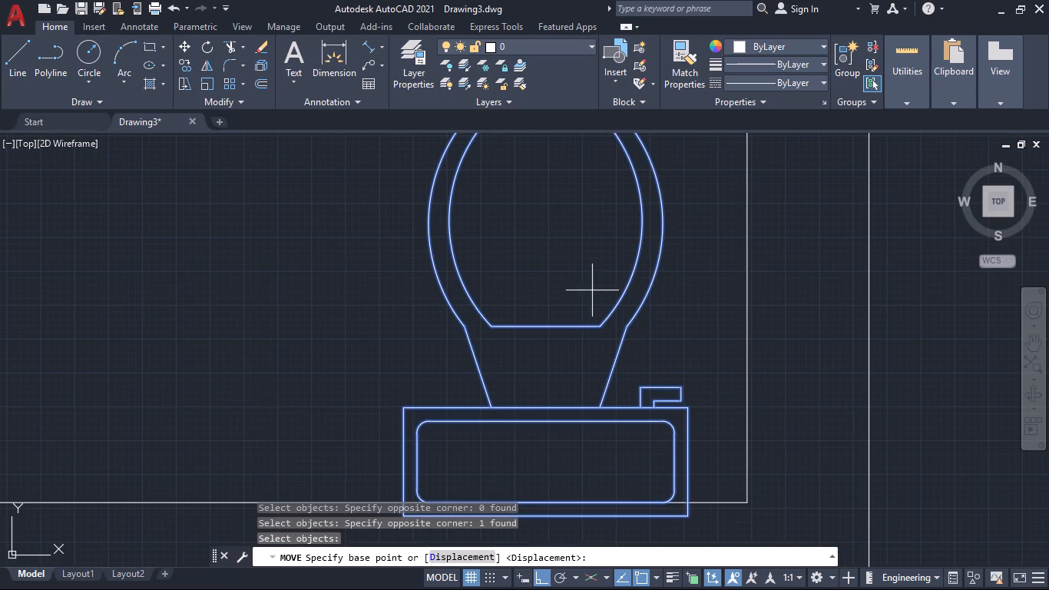
middle_drag(558, 436, 558, 314)
scroll(558, 314, up, 1)
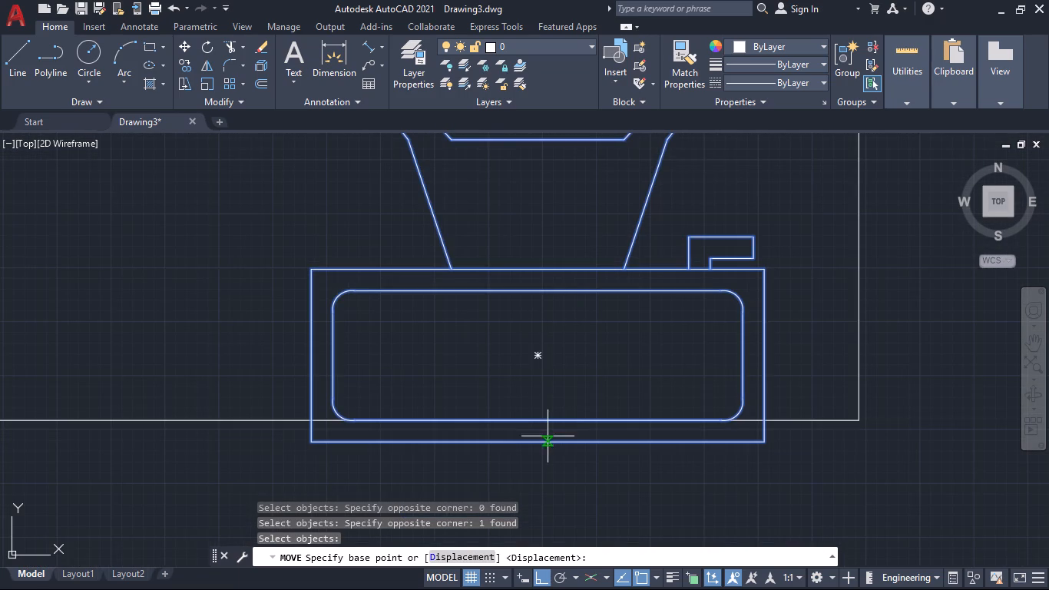
click(539, 441)
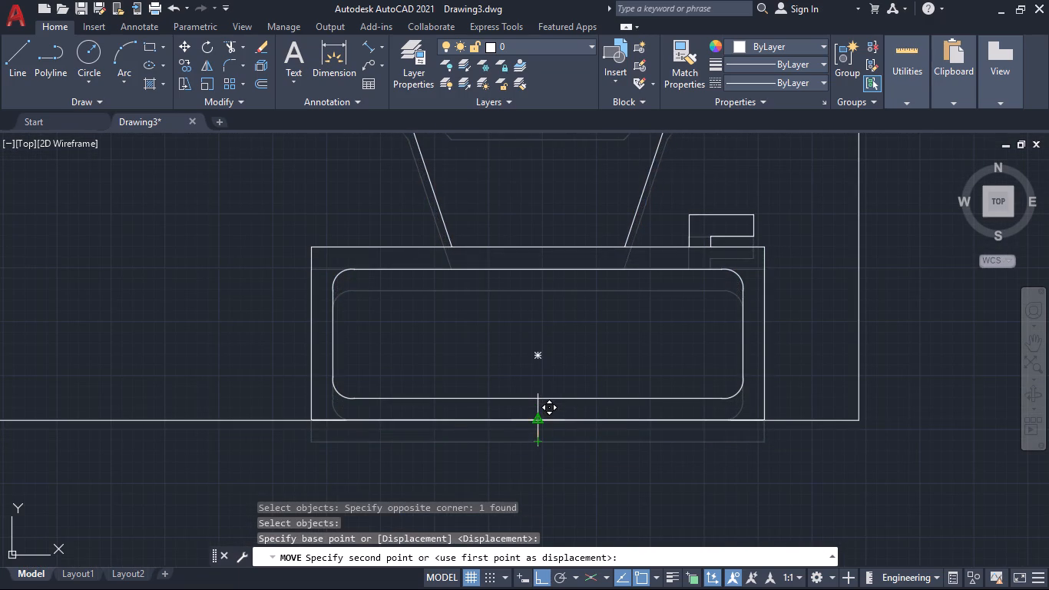
click(541, 419)
Move the faucet from the spare fixtures east of the plan to the curved wall beside the east bathroom's southwest outer wall corner.
scroll(547, 421, down, 4)
middle_drag(582, 455, 529, 318)
scroll(534, 332, down, 2)
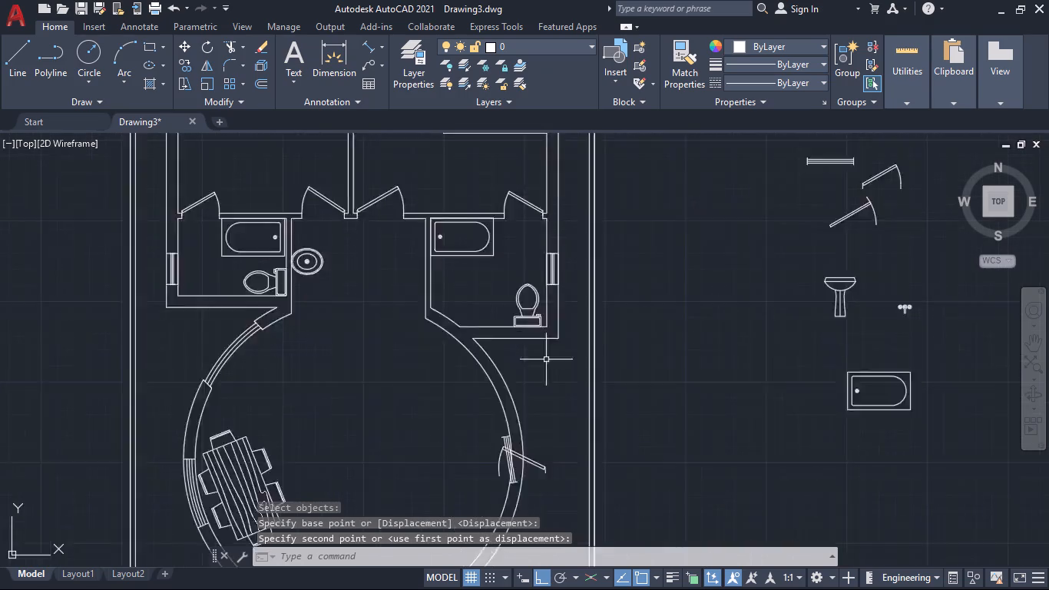
scroll(547, 361, down, 2)
scroll(541, 364, up, 2)
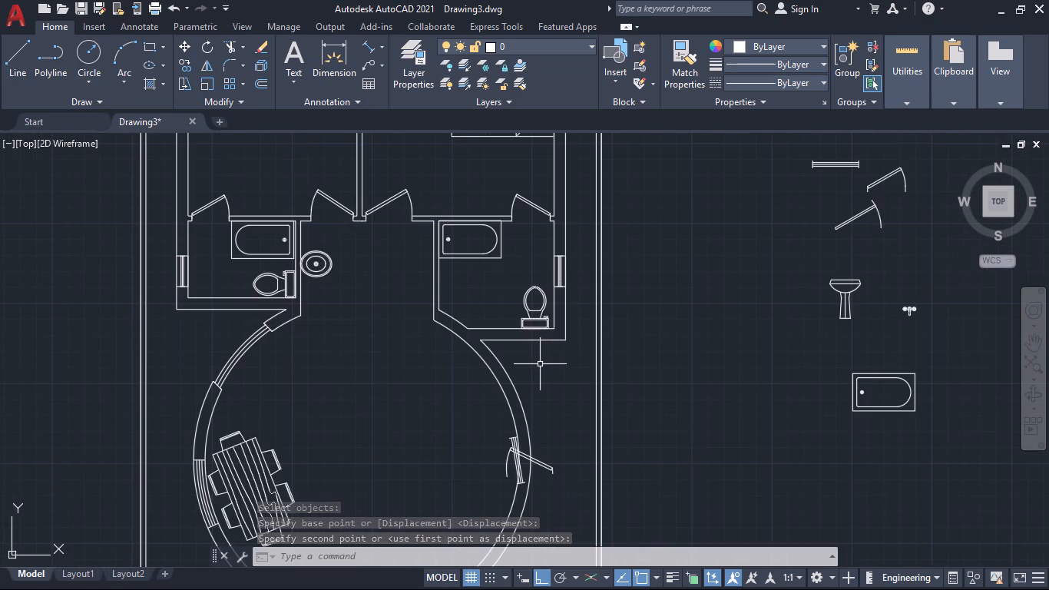
middle_drag(540, 363, 545, 334)
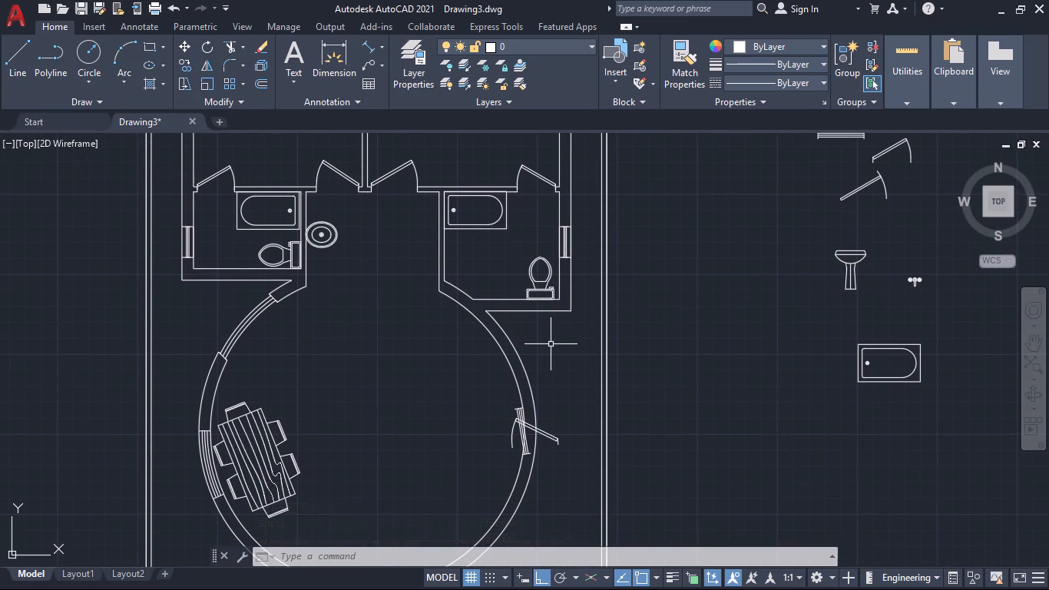
middle_drag(551, 343, 597, 372)
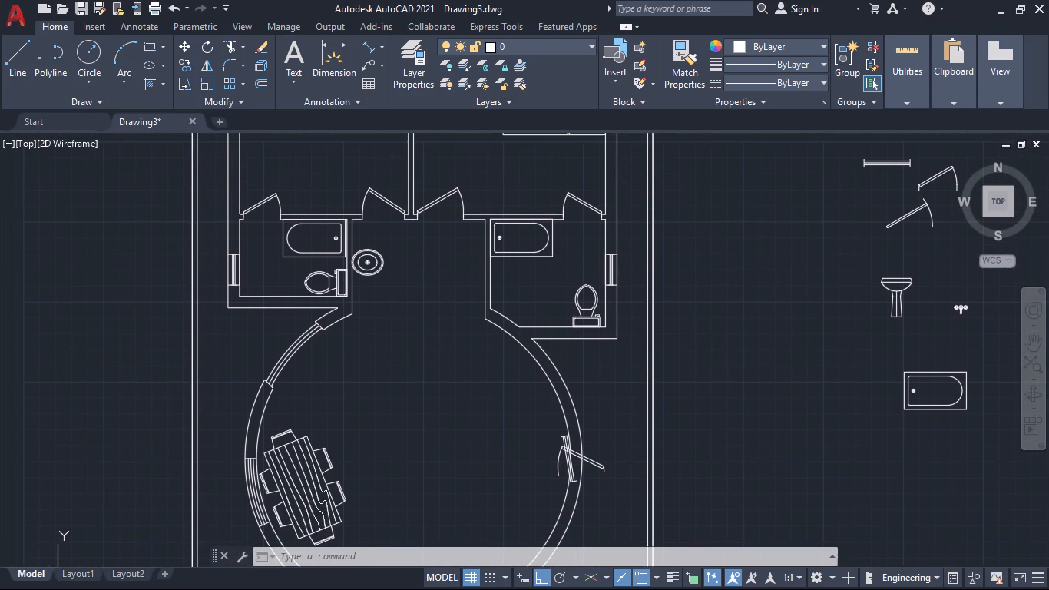
middle_drag(597, 372, 597, 371)
middle_drag(816, 400, 764, 397)
click(930, 333)
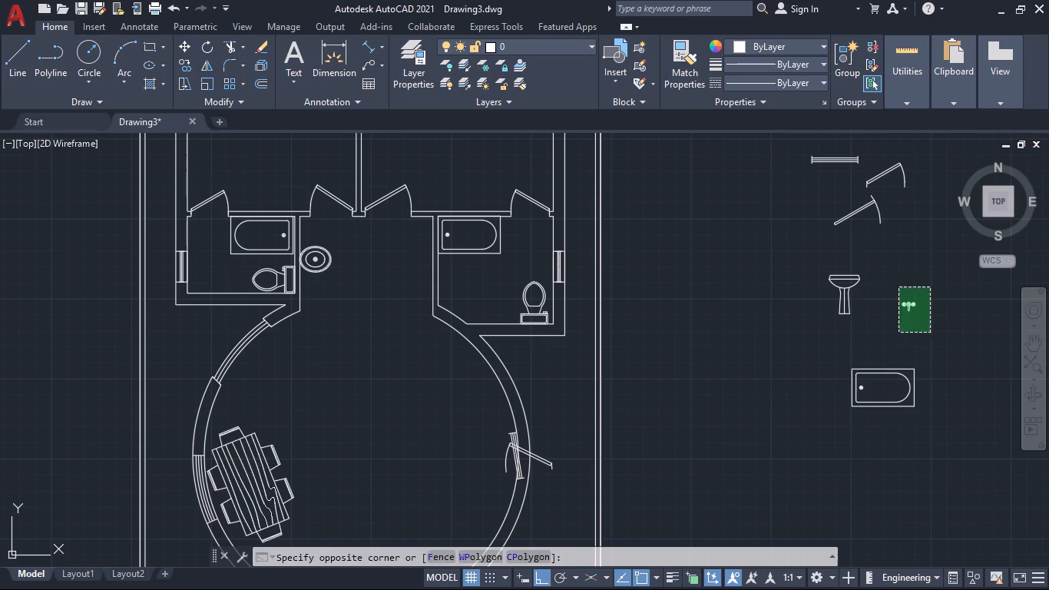
click(898, 287)
key(m)
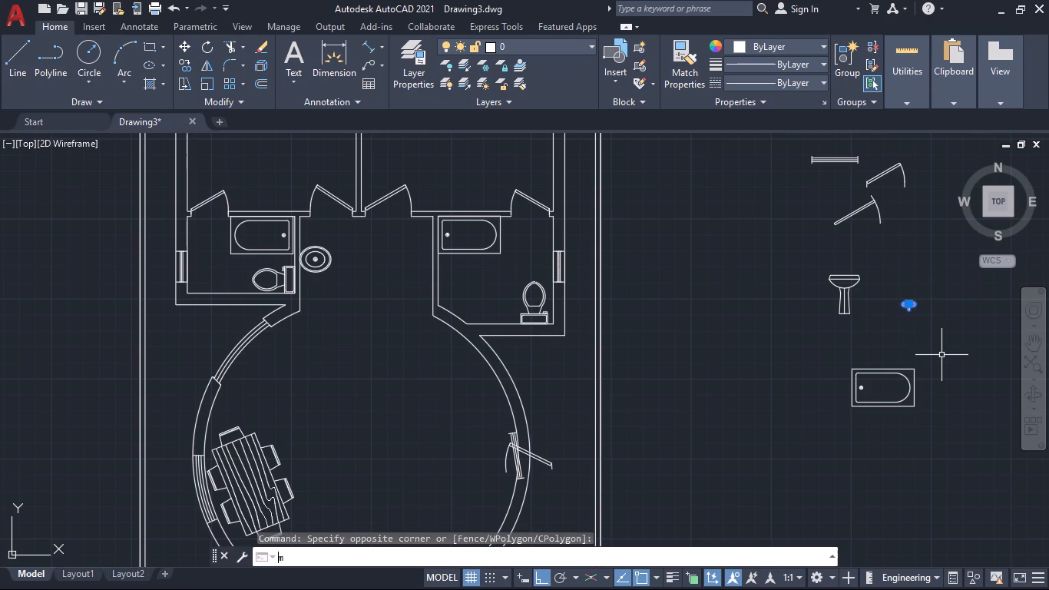
key(Return)
scroll(869, 312, up, 4)
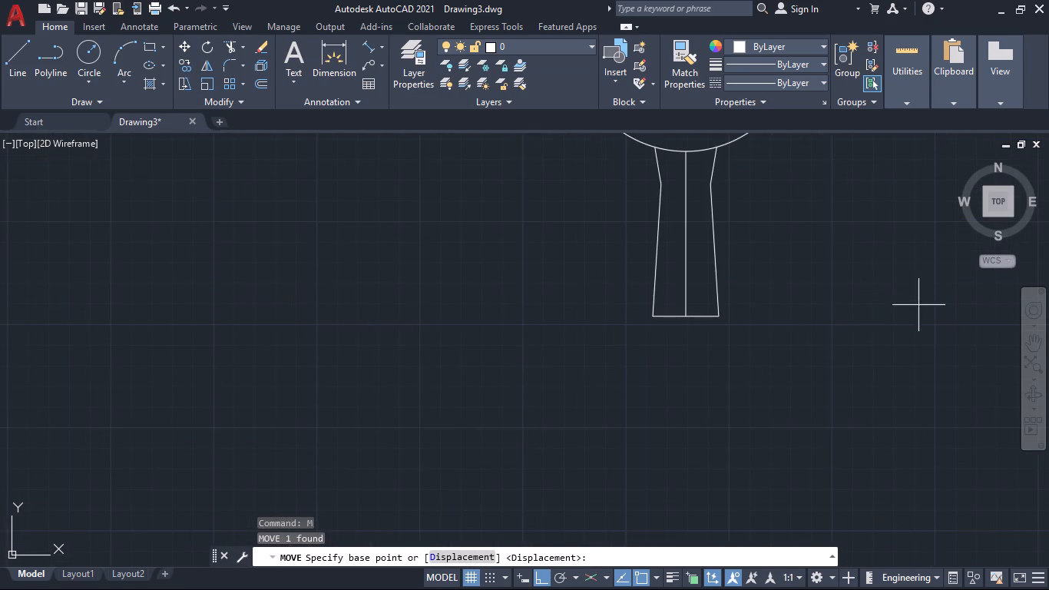
middle_drag(912, 309, 505, 362)
click(699, 310)
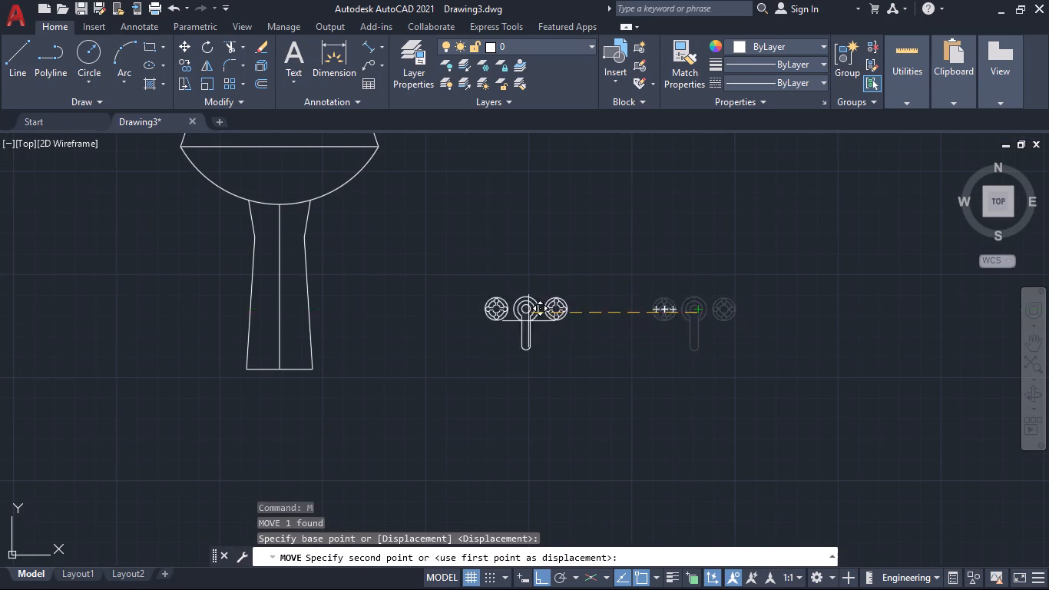
scroll(485, 330, down, 4)
middle_drag(185, 362, 499, 385)
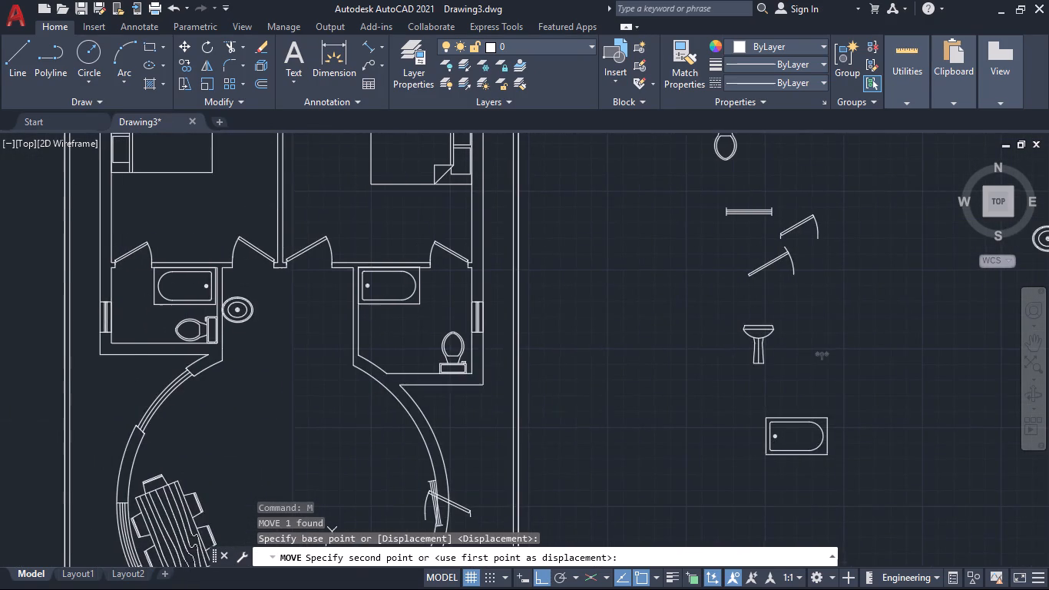
scroll(412, 382, up, 3)
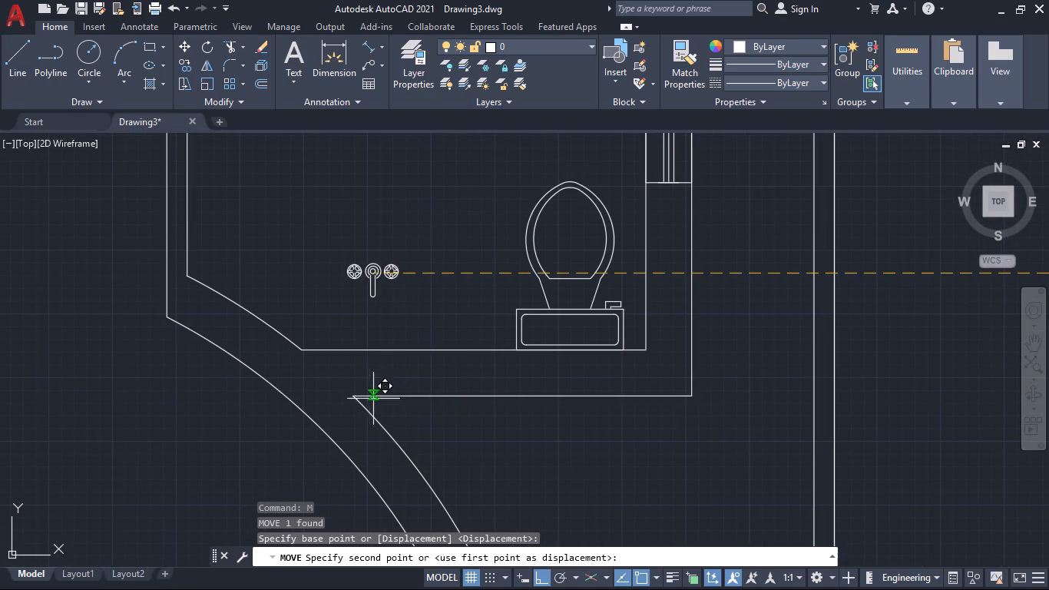
click(360, 415)
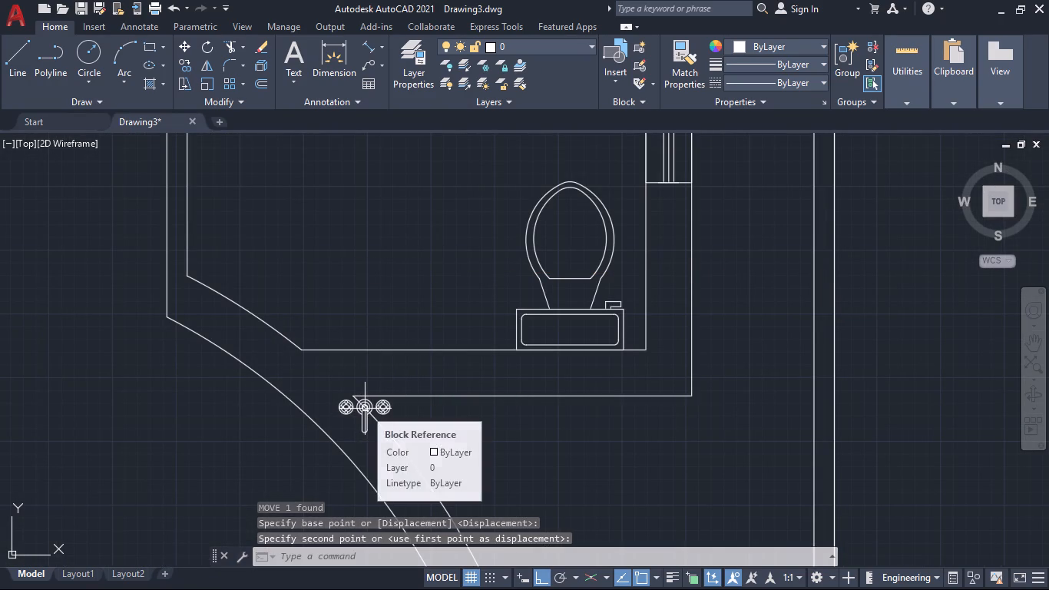
Move the faucet by its spout's circle center straight north about 1'-0.8" onto the inner face of the east bathroom's south wall.
key(m)
key(Return)
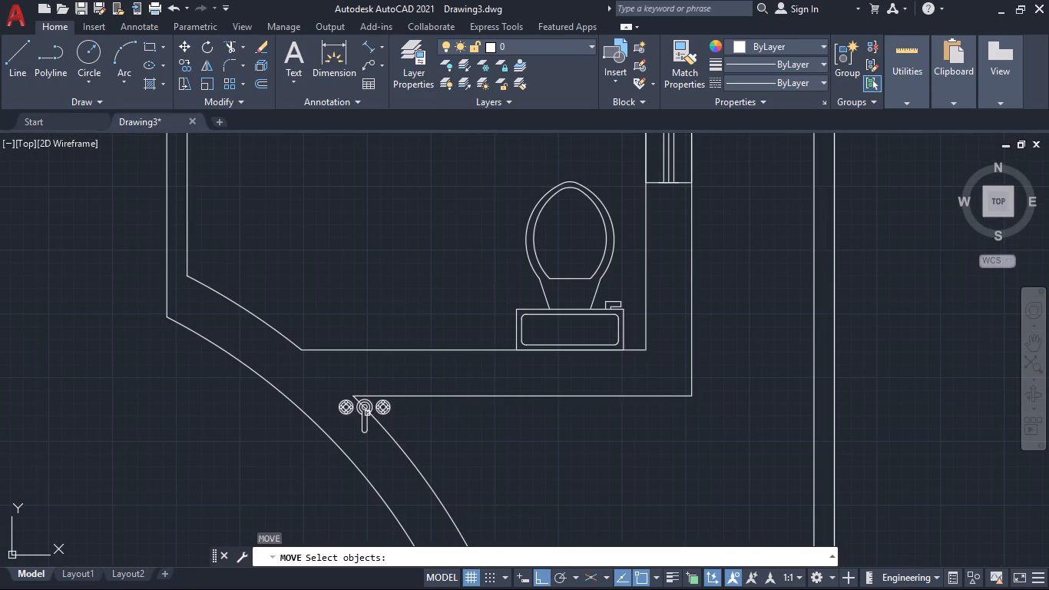
click(366, 410)
key(Return)
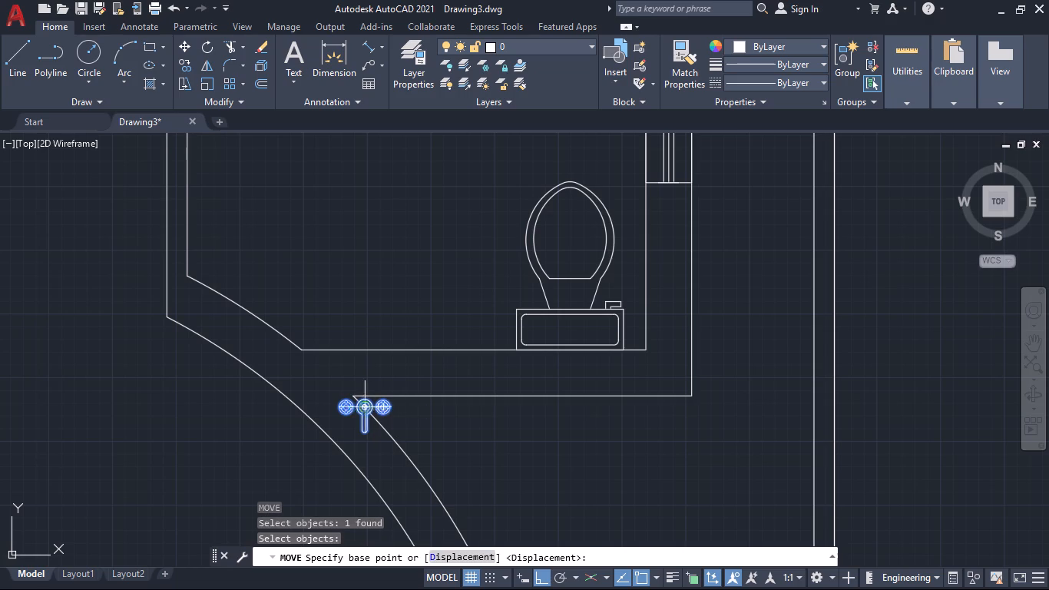
scroll(360, 407, up, 4)
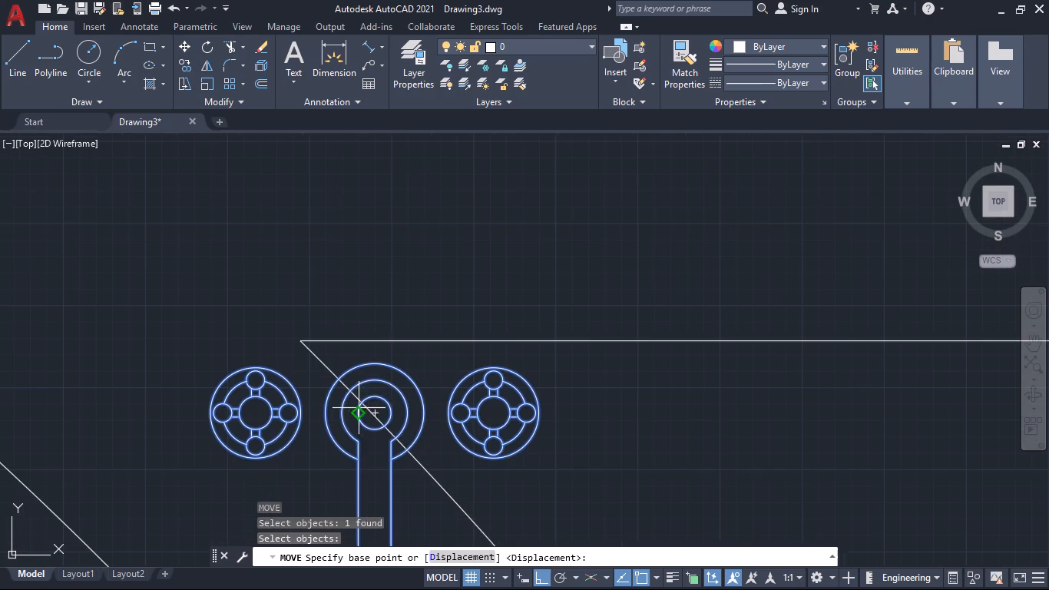
click(372, 415)
scroll(393, 238, down, 3)
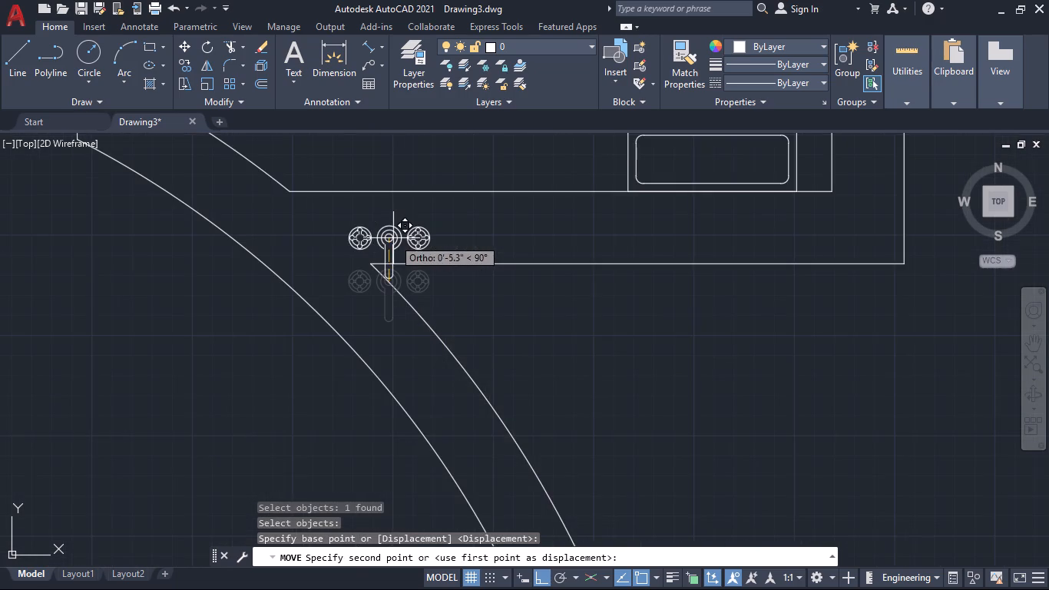
middle_drag(391, 225, 387, 317)
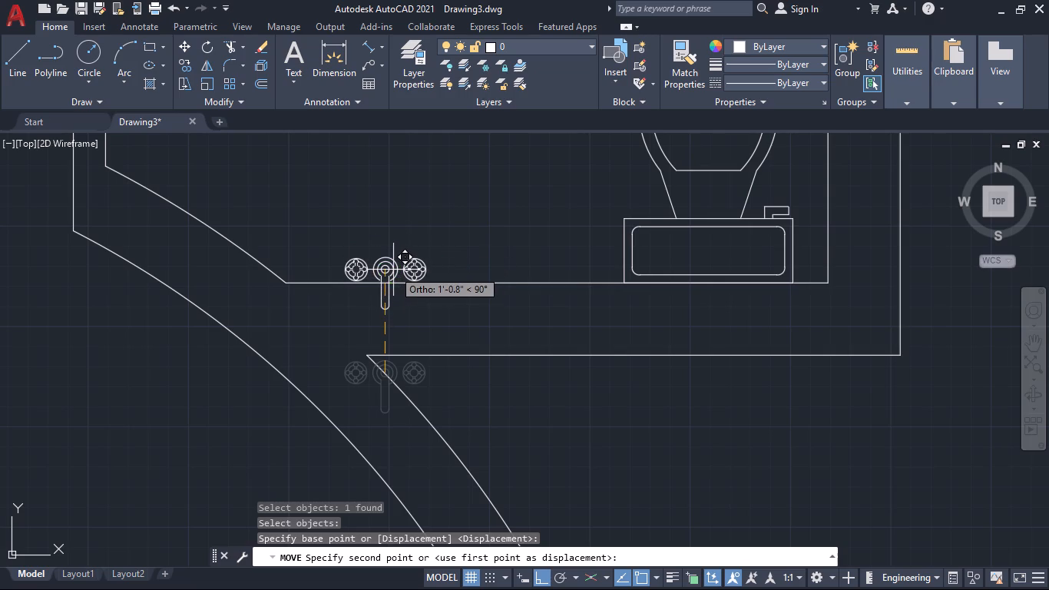
click(392, 268)
Examine the bathrooms, the circular dining room and the rooms south of it to review the furnishing so far.
scroll(435, 303, down, 3)
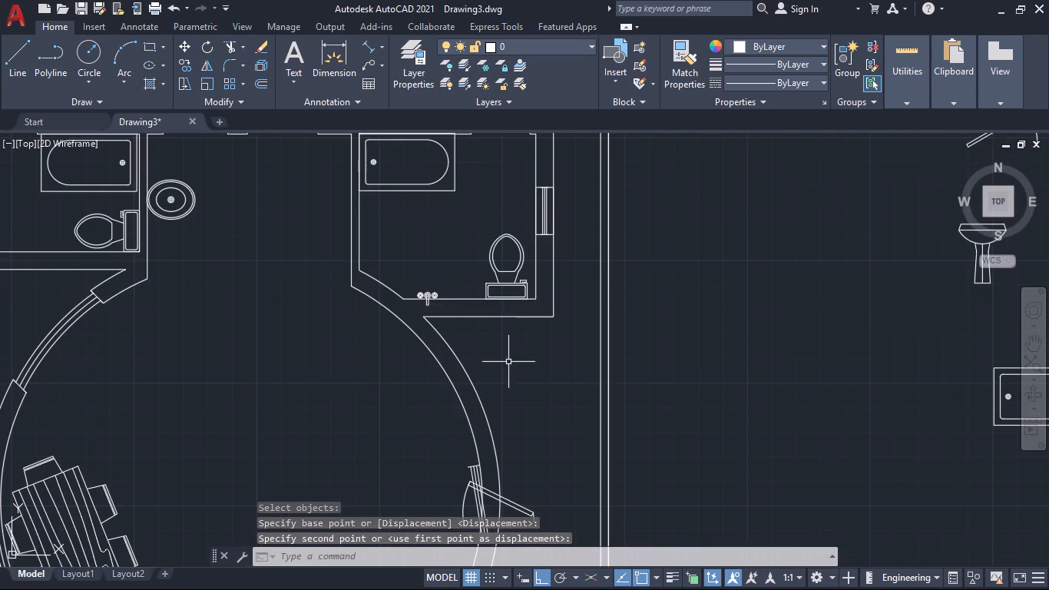
middle_drag(510, 362, 340, 420)
scroll(640, 390, down, 2)
middle_drag(622, 394, 674, 349)
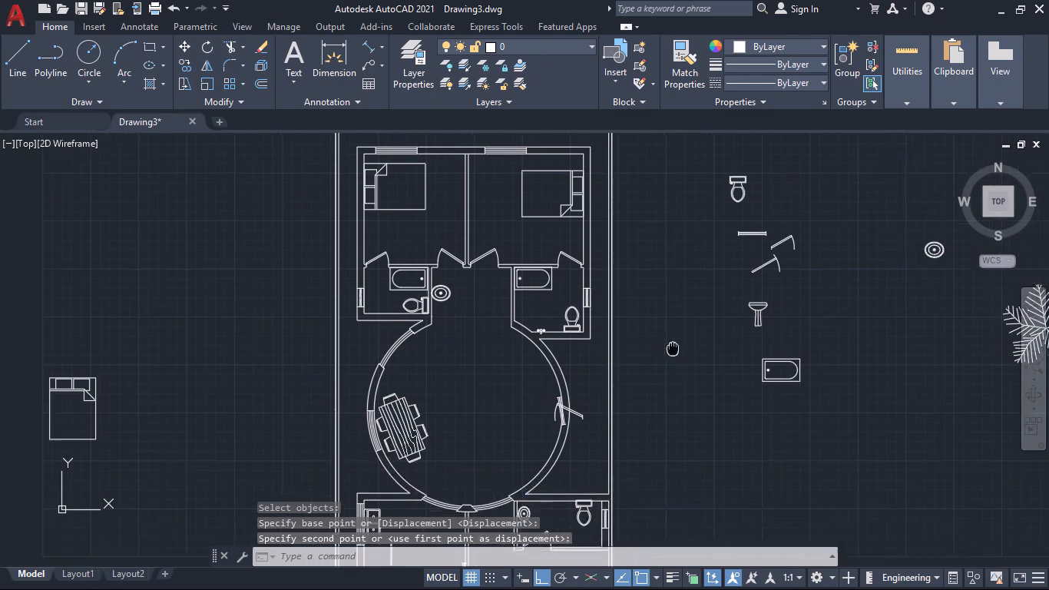
middle_drag(674, 349, 720, 386)
middle_drag(571, 403, 579, 422)
scroll(605, 399, up, 1)
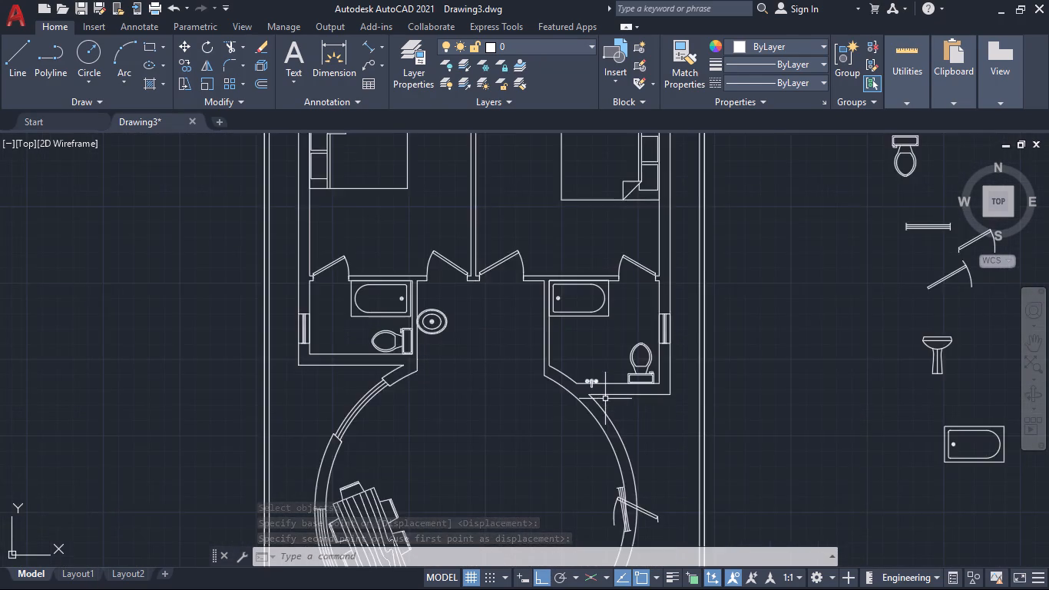
scroll(605, 399, up, 1)
scroll(605, 398, down, 2)
middle_drag(643, 427, 641, 373)
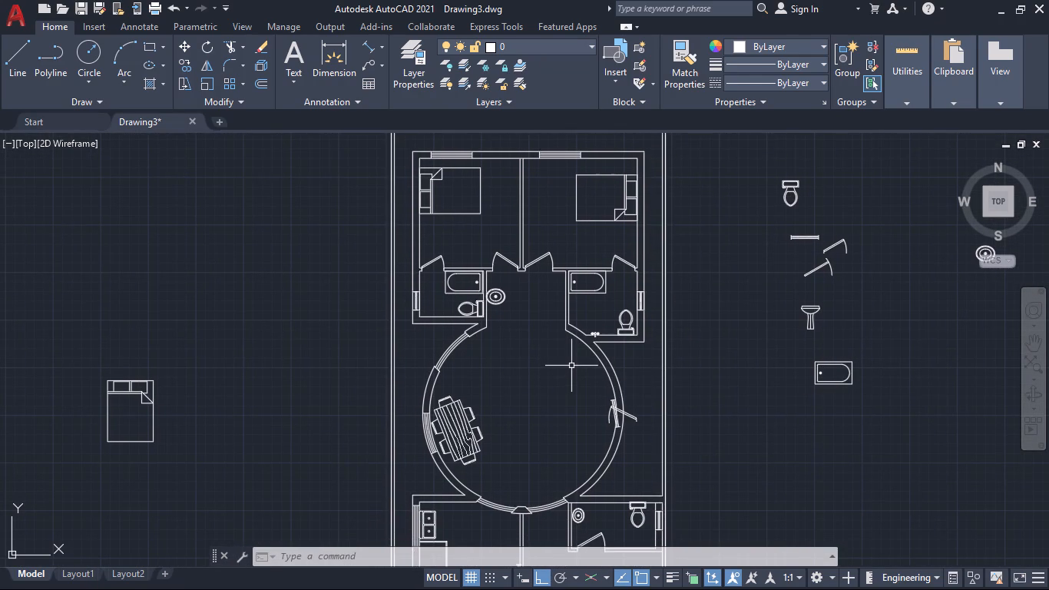
scroll(561, 355, up, 2)
scroll(554, 358, down, 1)
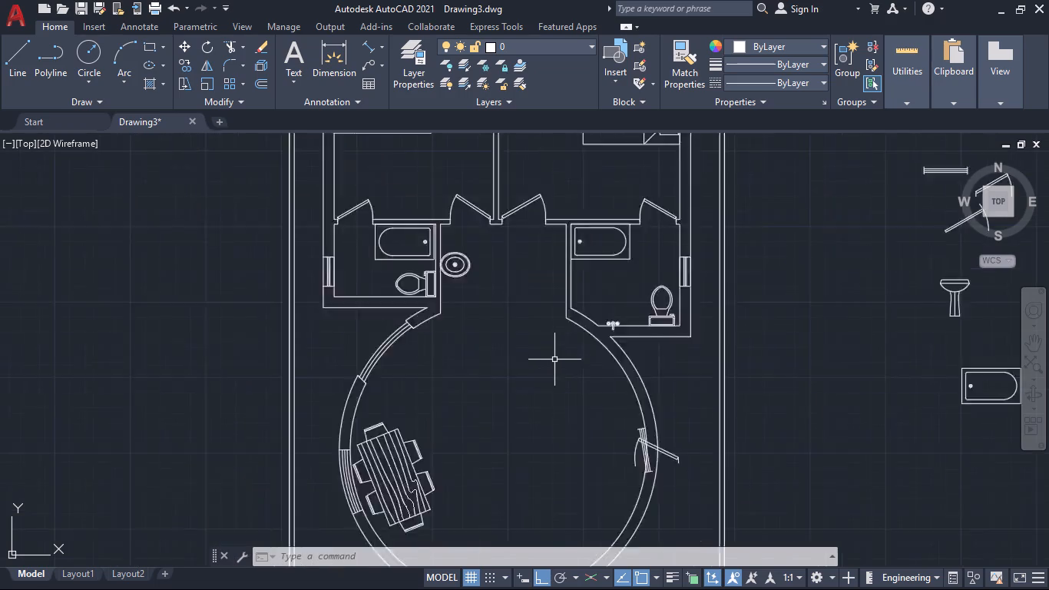
scroll(554, 360, down, 2)
middle_drag(548, 399, 498, 343)
scroll(476, 376, up, 2)
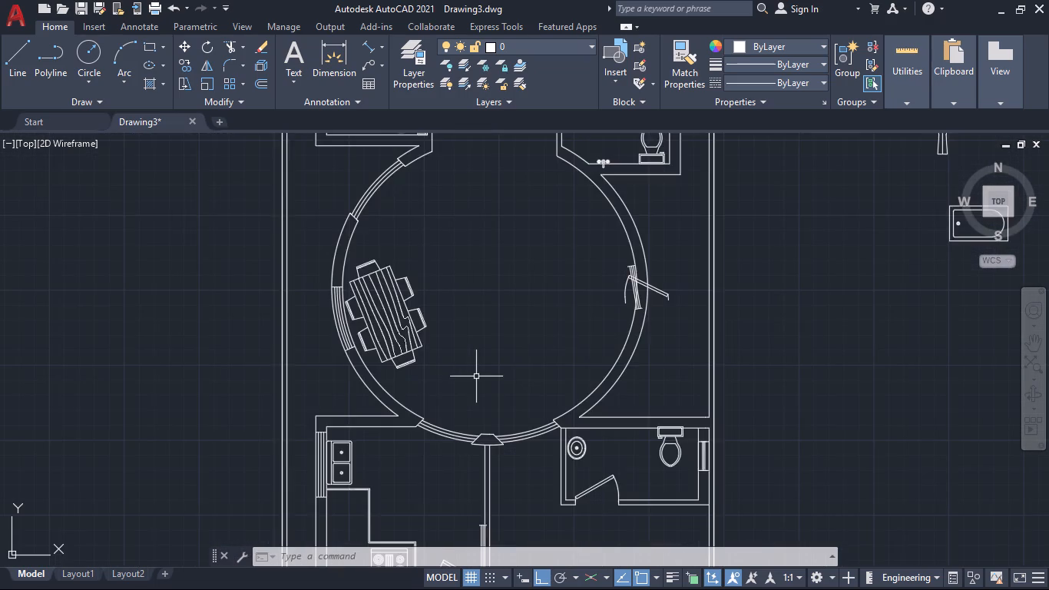
scroll(488, 380, down, 2)
middle_drag(514, 433, 473, 379)
scroll(526, 317, up, 1)
scroll(593, 330, down, 2)
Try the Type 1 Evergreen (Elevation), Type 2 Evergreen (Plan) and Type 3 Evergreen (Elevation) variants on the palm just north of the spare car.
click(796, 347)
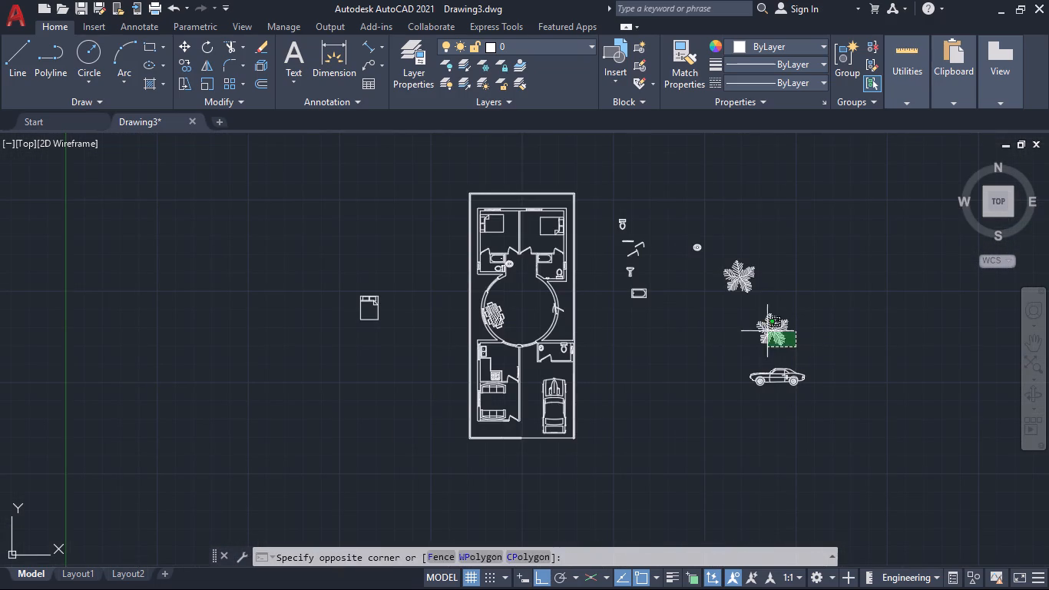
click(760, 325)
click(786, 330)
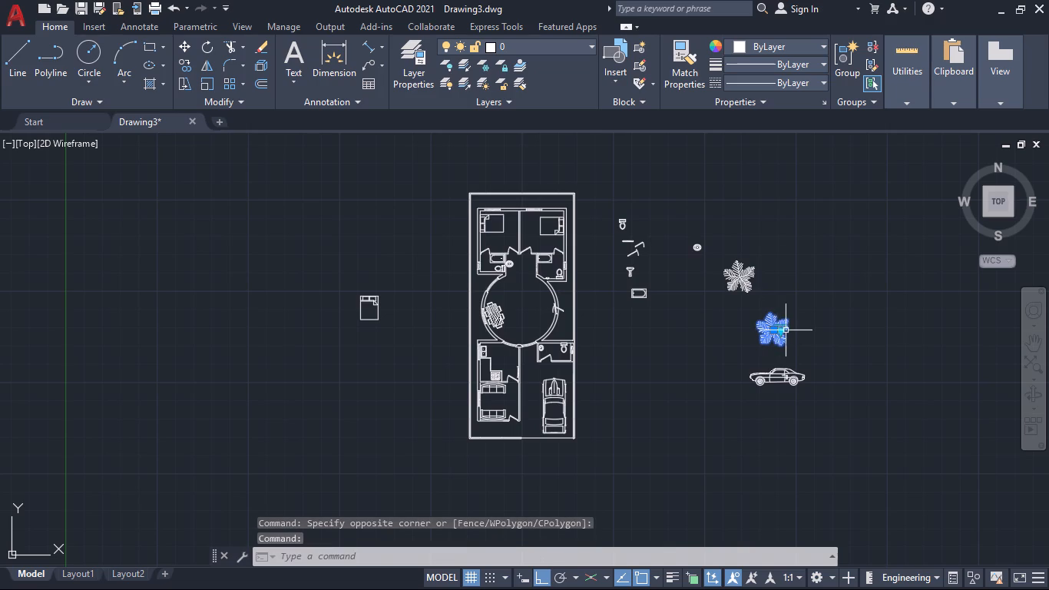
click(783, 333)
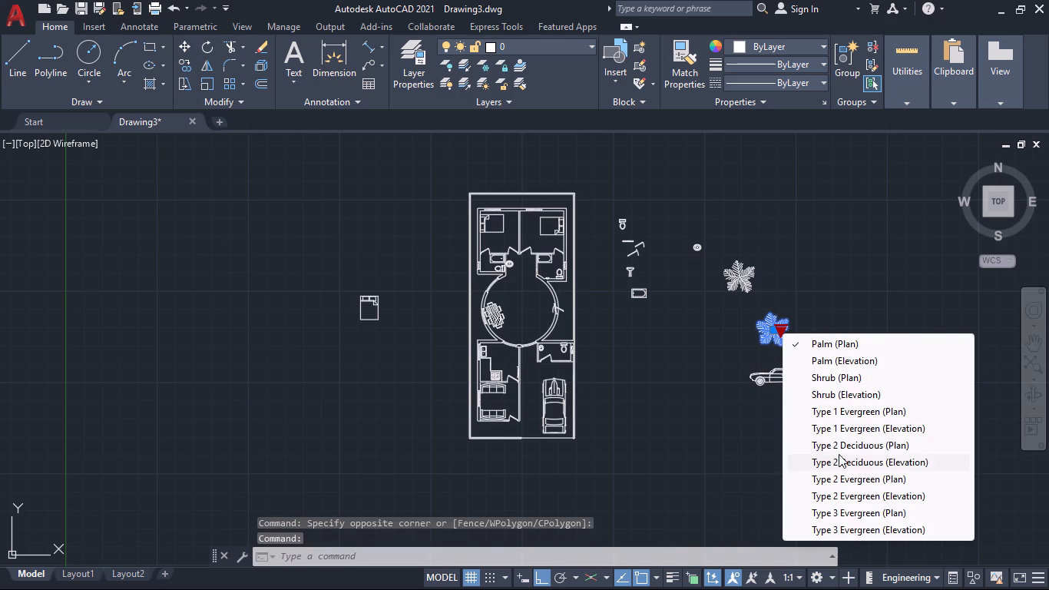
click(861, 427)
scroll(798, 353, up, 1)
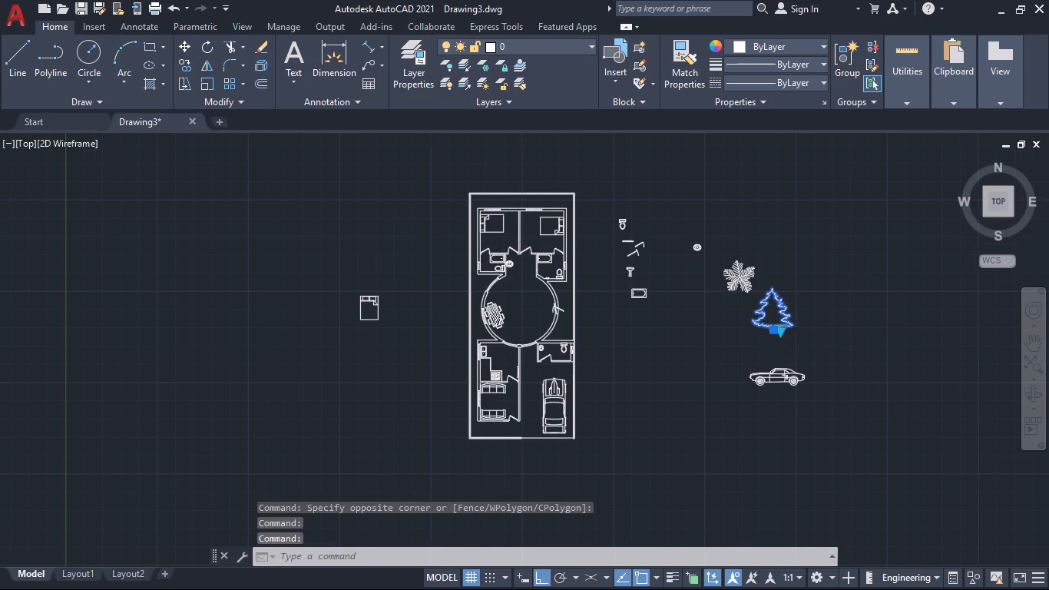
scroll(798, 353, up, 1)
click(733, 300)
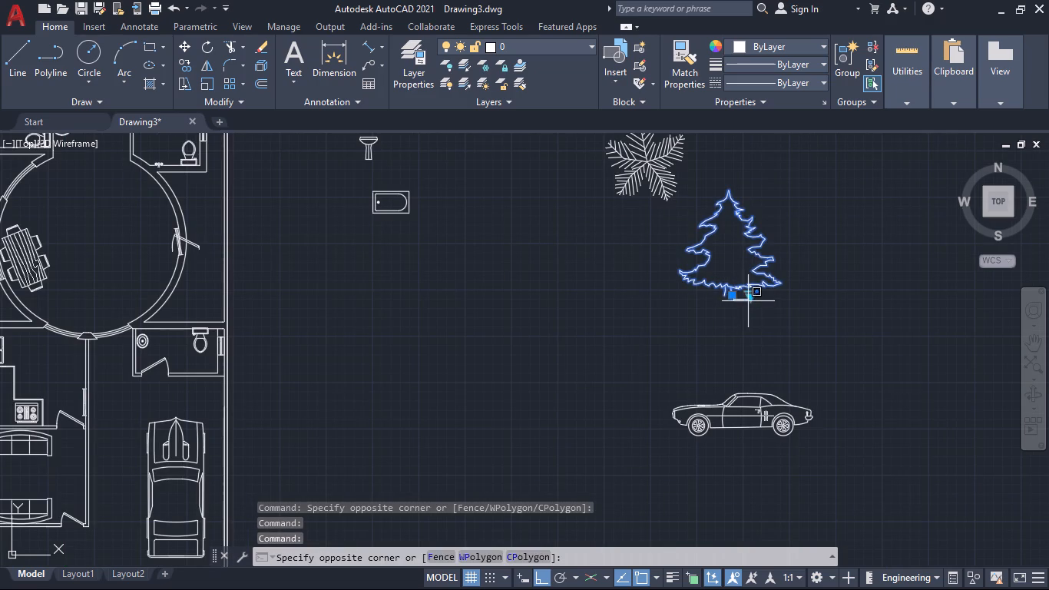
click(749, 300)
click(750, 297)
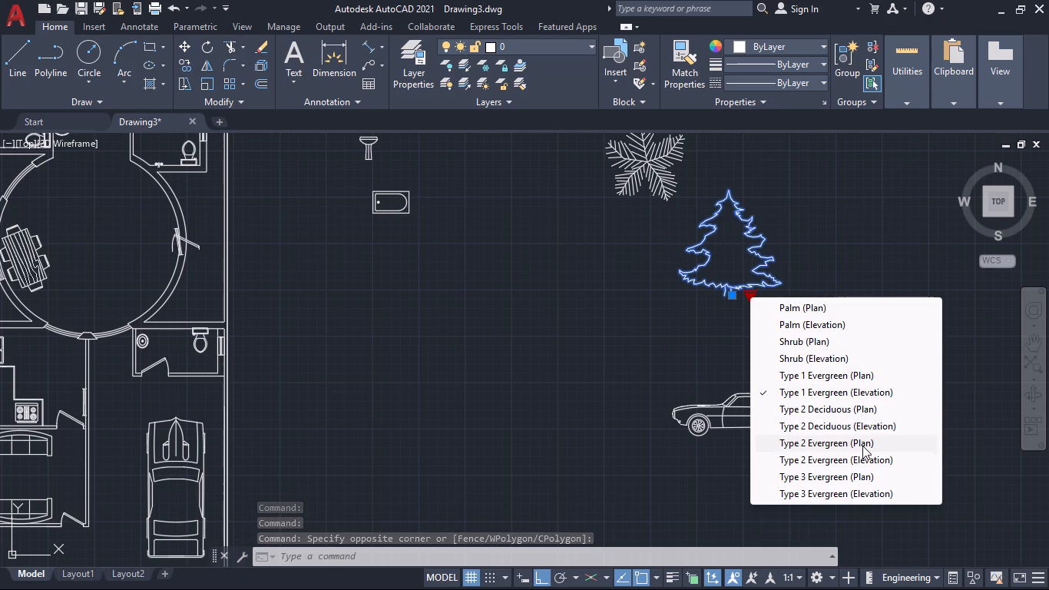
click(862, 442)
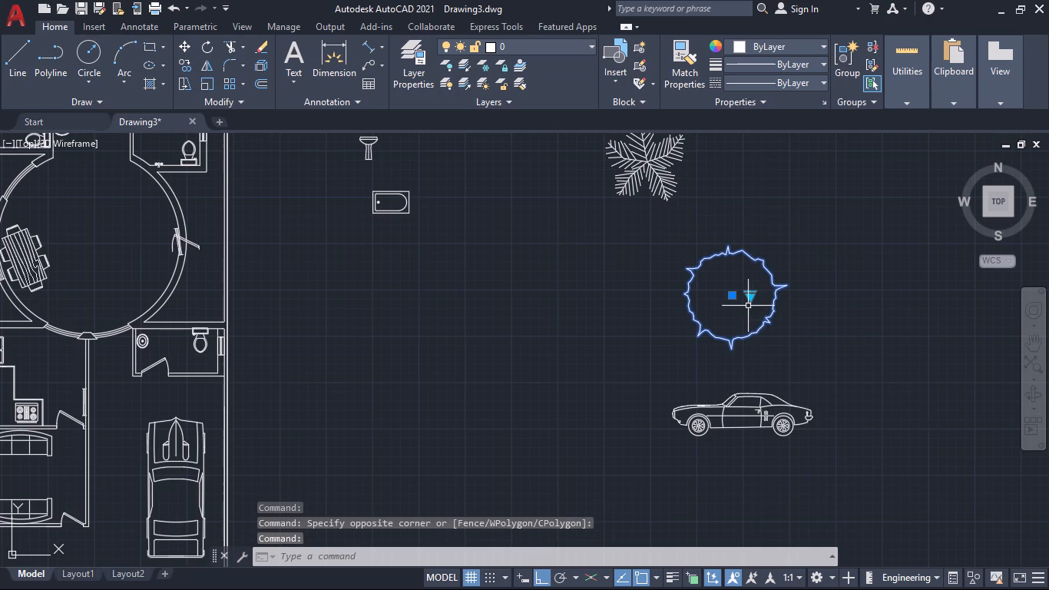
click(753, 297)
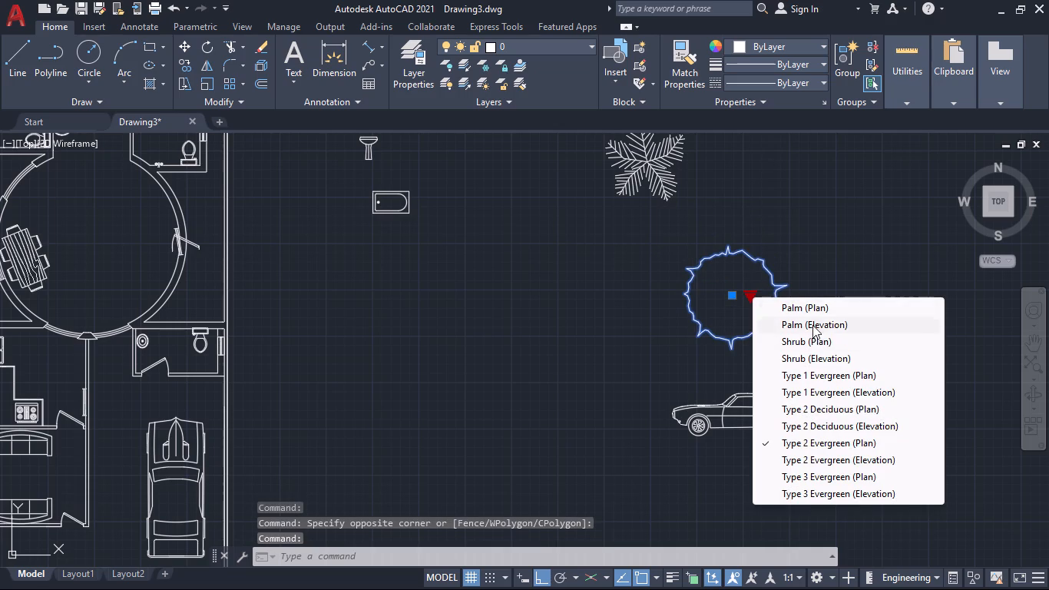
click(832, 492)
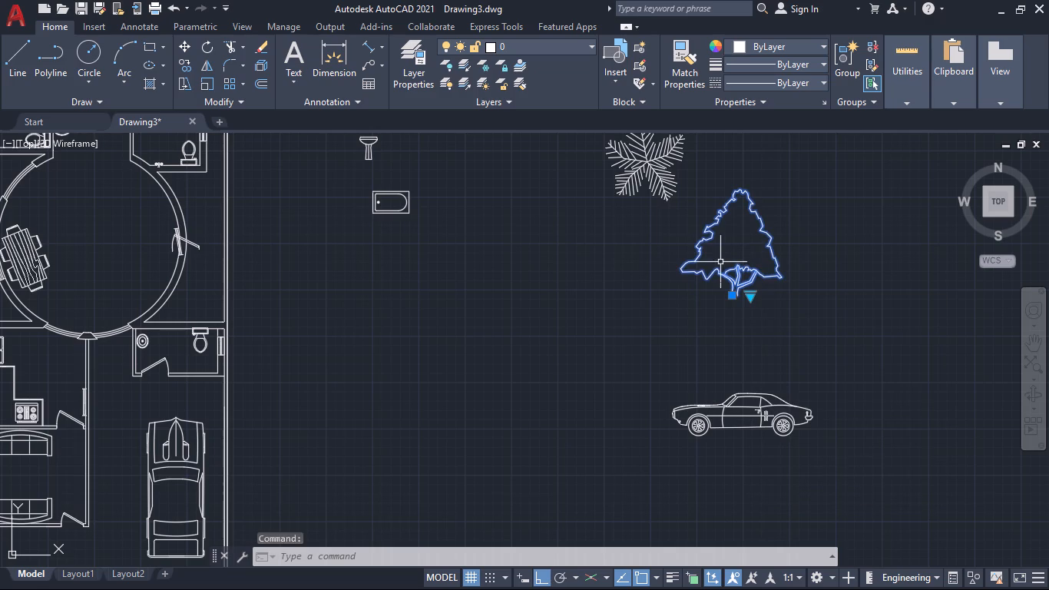
Switch the tree just north of the spare car to the Type 3 Evergreen (Plan) variant.
click(747, 298)
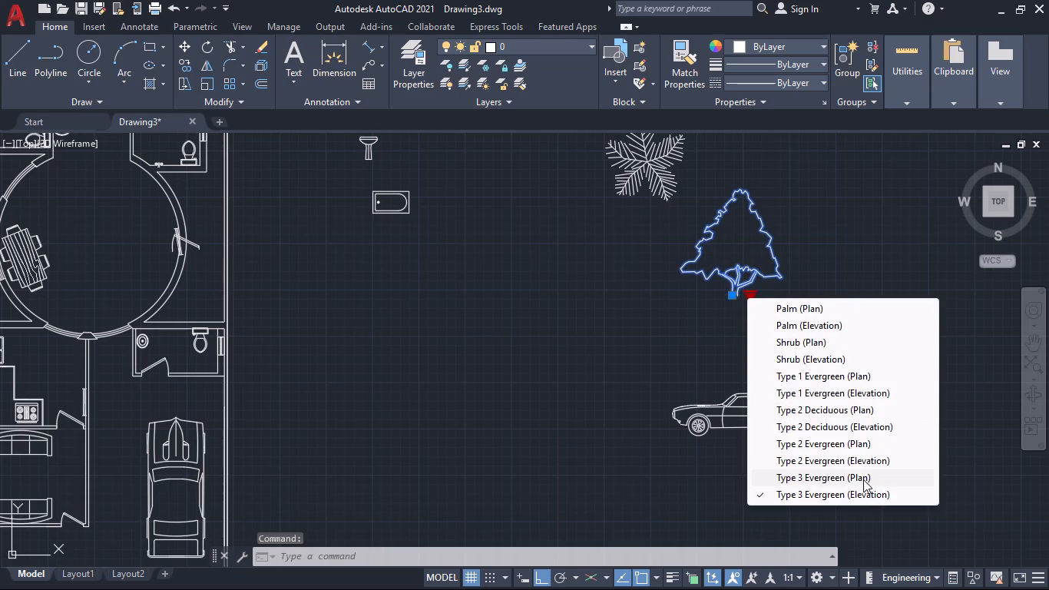
click(863, 479)
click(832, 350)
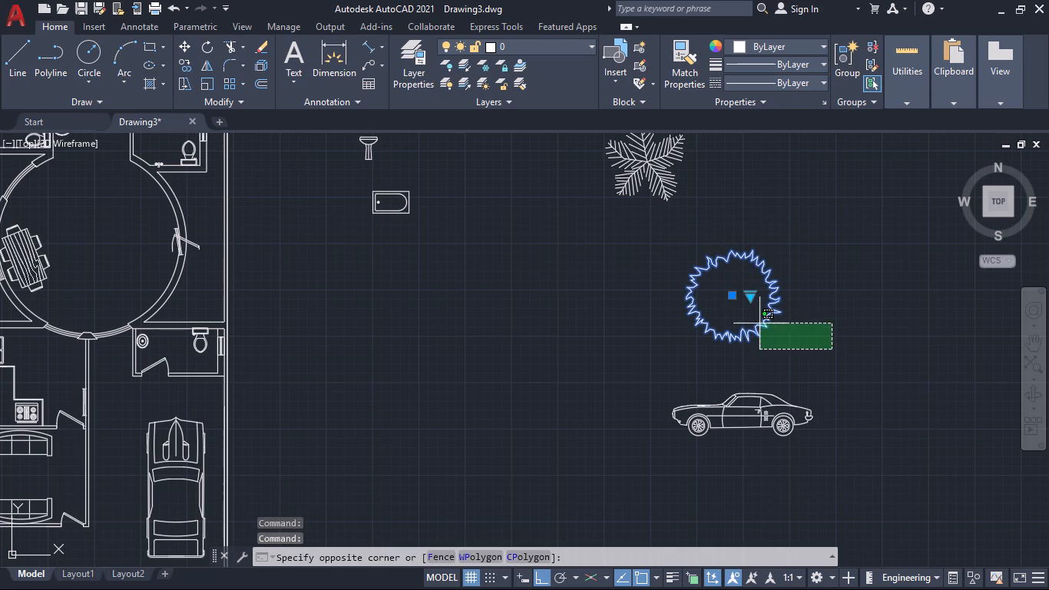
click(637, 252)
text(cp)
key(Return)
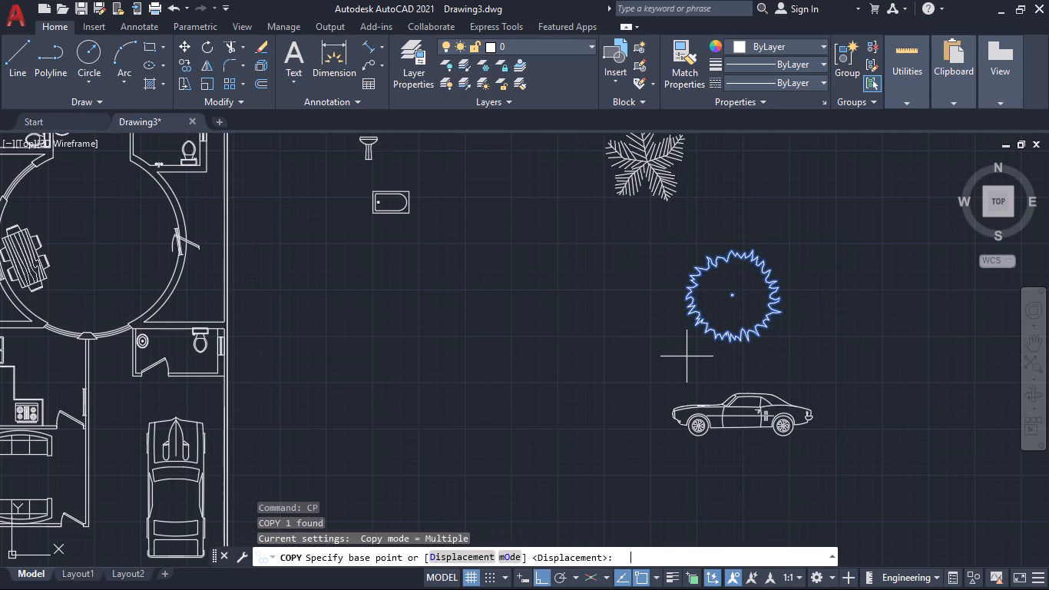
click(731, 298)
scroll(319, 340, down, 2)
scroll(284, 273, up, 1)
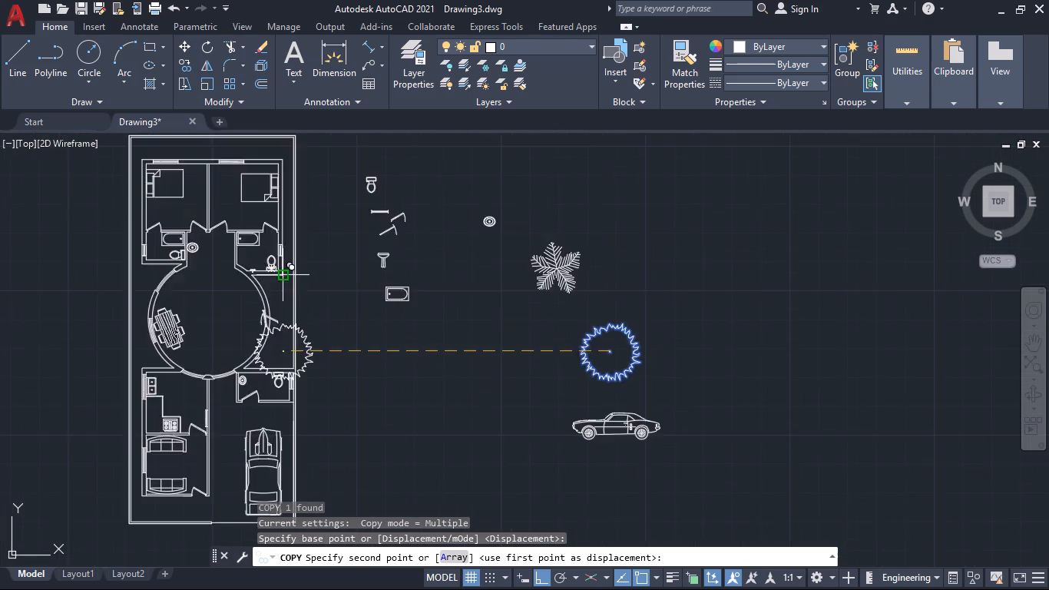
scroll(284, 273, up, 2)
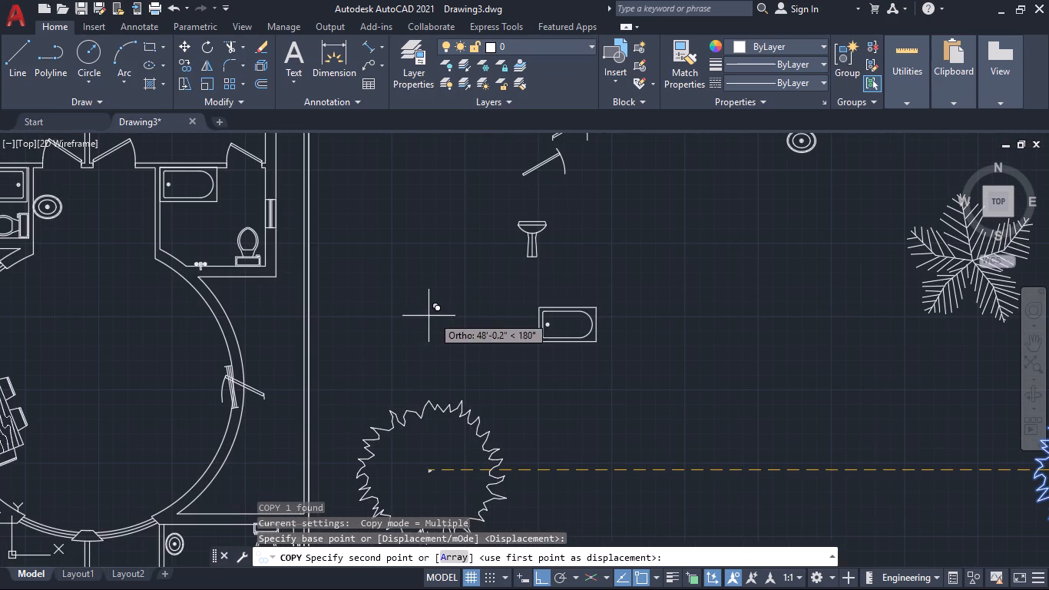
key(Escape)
Copy the evergreen tree by its center, placing three overlapping copies straight west below the spare bathtub and one straight south beyond the spare car.
scroll(497, 353, down, 3)
click(712, 410)
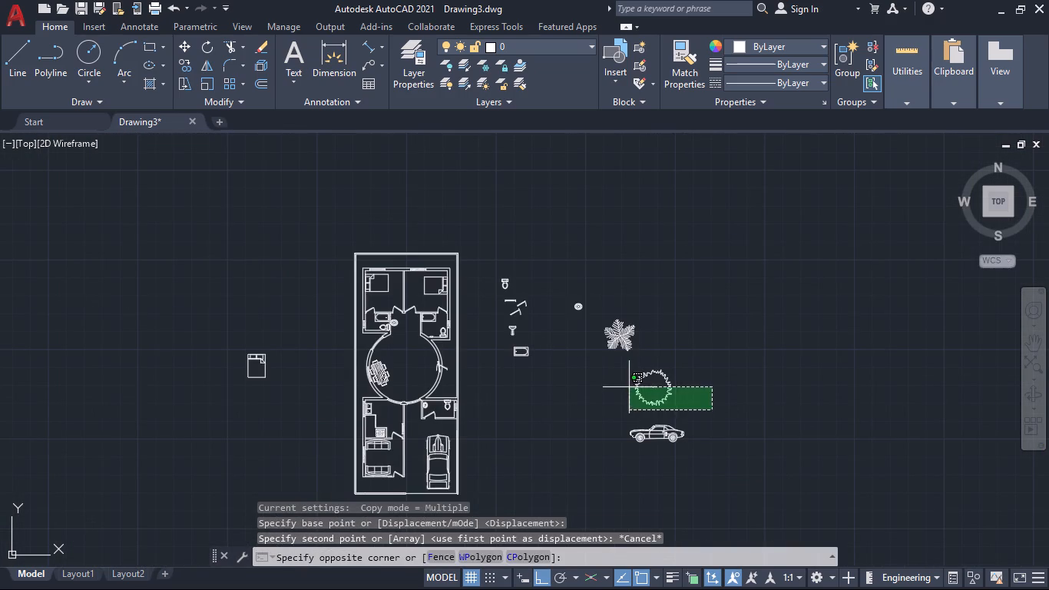
click(628, 386)
text(cp)
key(Return)
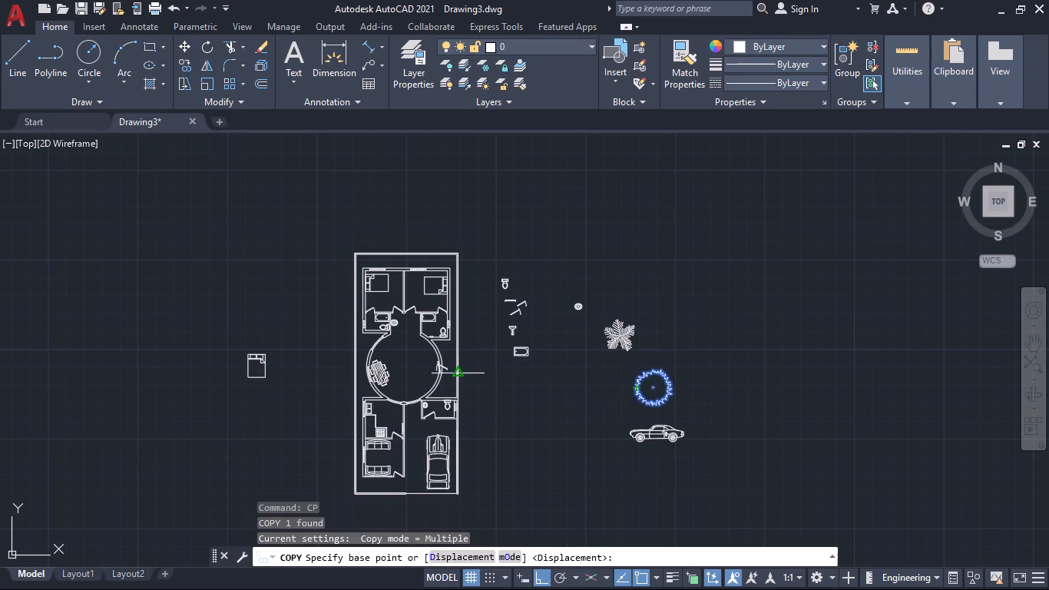
scroll(451, 370, up, 3)
scroll(748, 422, down, 3)
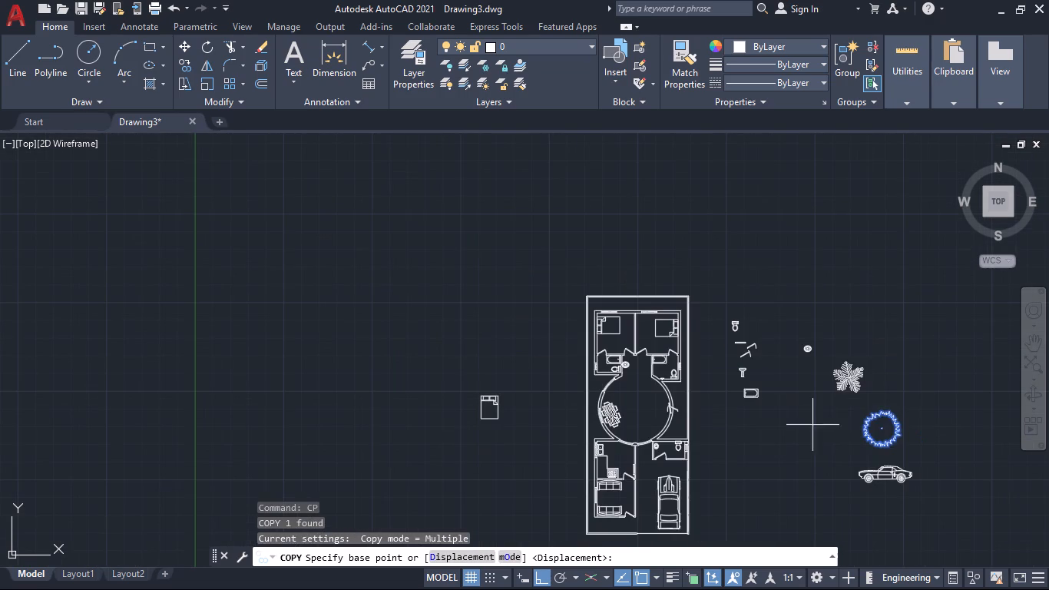
click(883, 433)
click(755, 439)
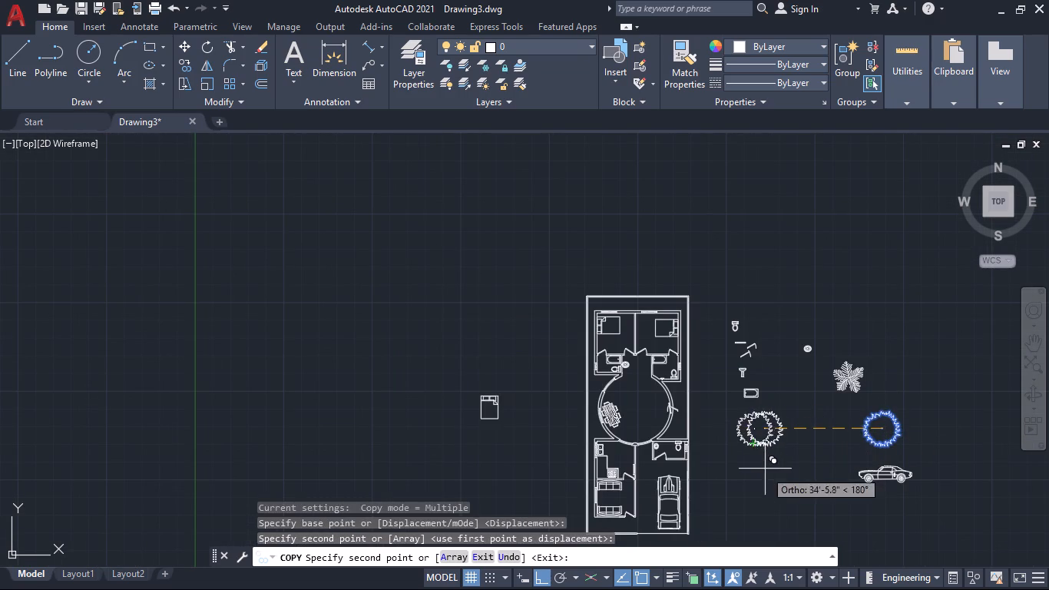
click(766, 472)
click(786, 509)
click(799, 515)
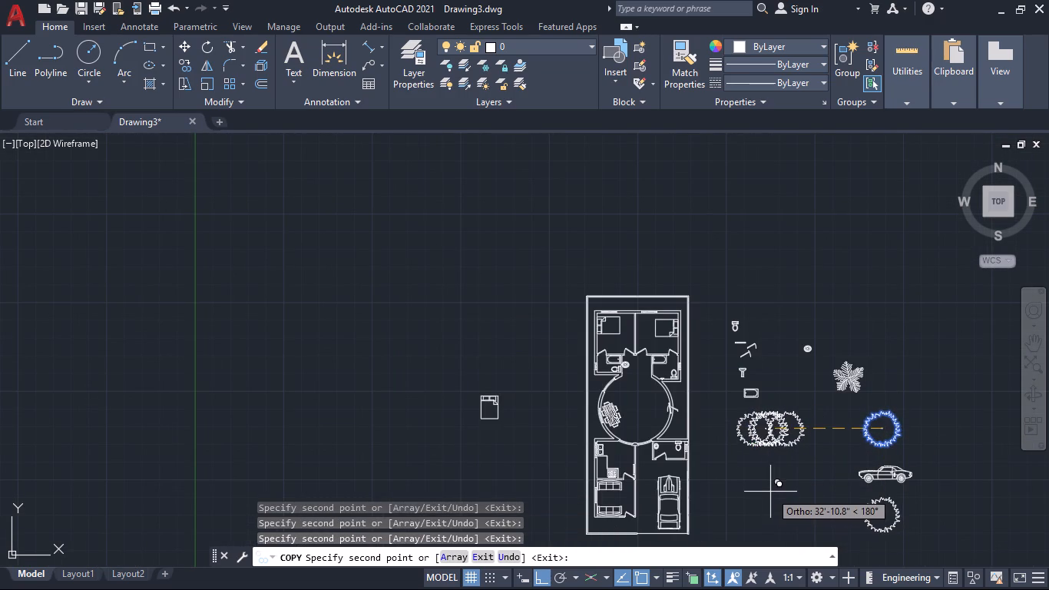
key(grave)
key(Escape)
Scale the three overlapping evergreen copies down freehand to roughly a quarter size, entering 0.5 for the base point.
scroll(771, 456, up, 2)
click(855, 452)
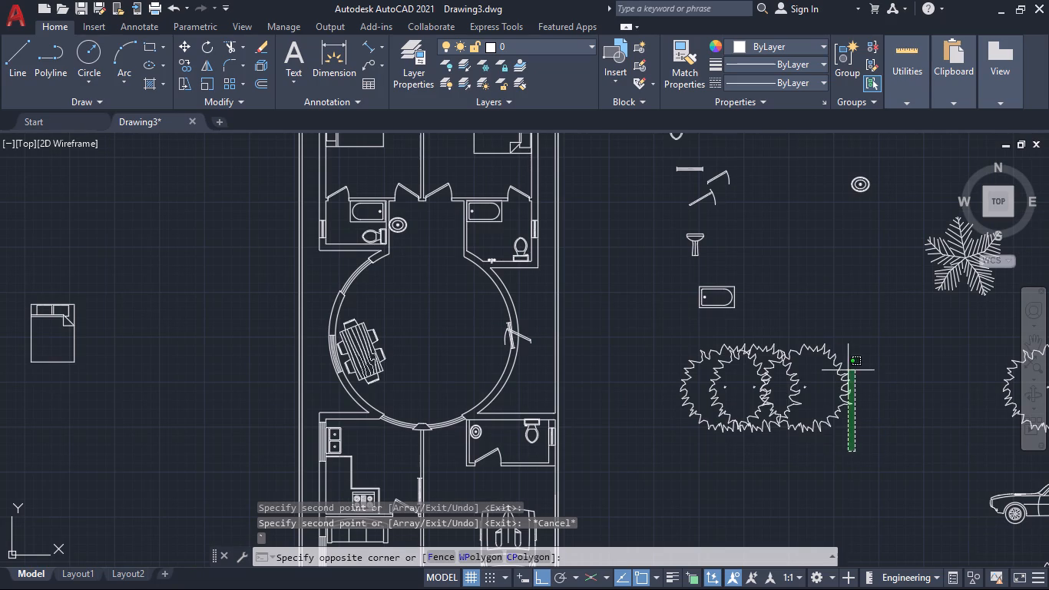
click(673, 336)
text(sc)
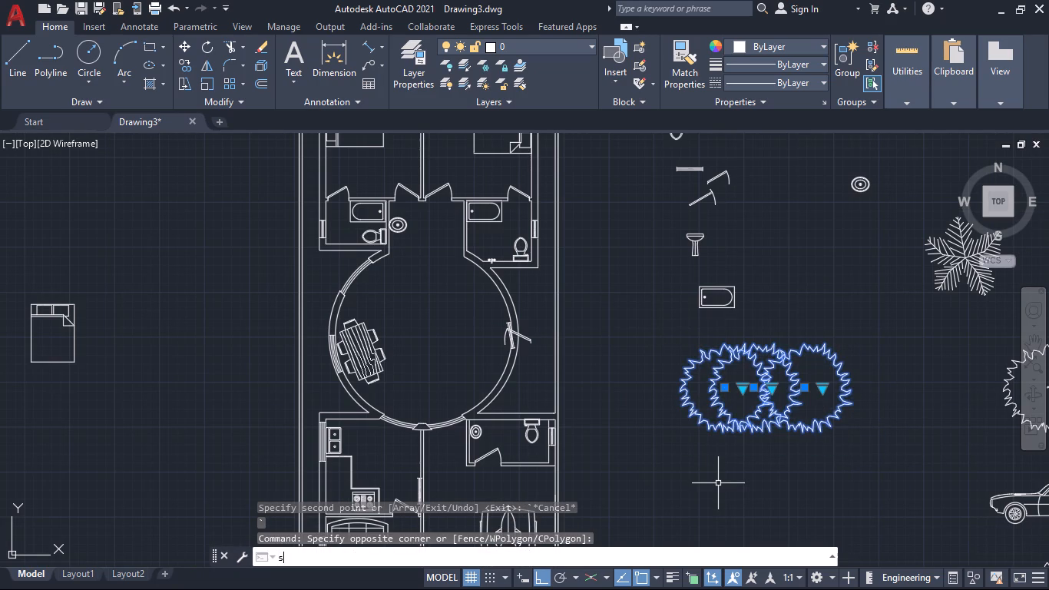
key(Return)
text(0.)
key(5)
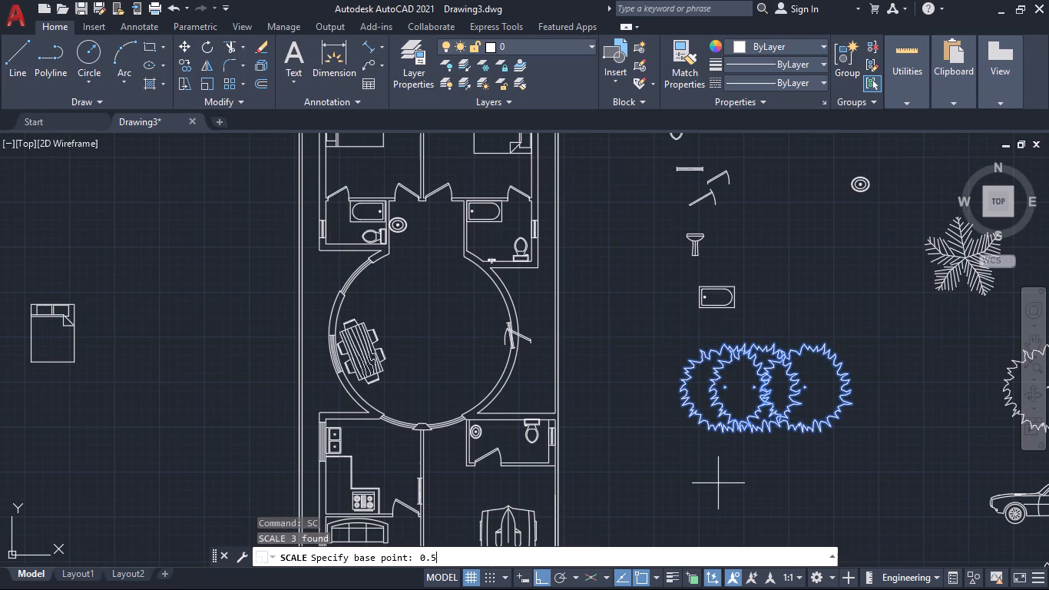
key(Return)
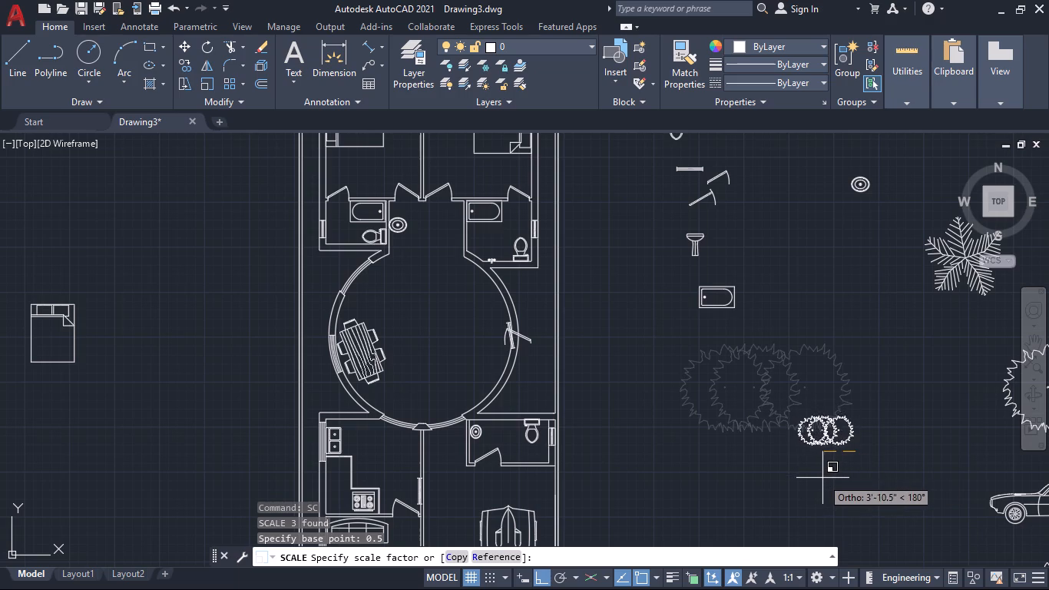
click(832, 473)
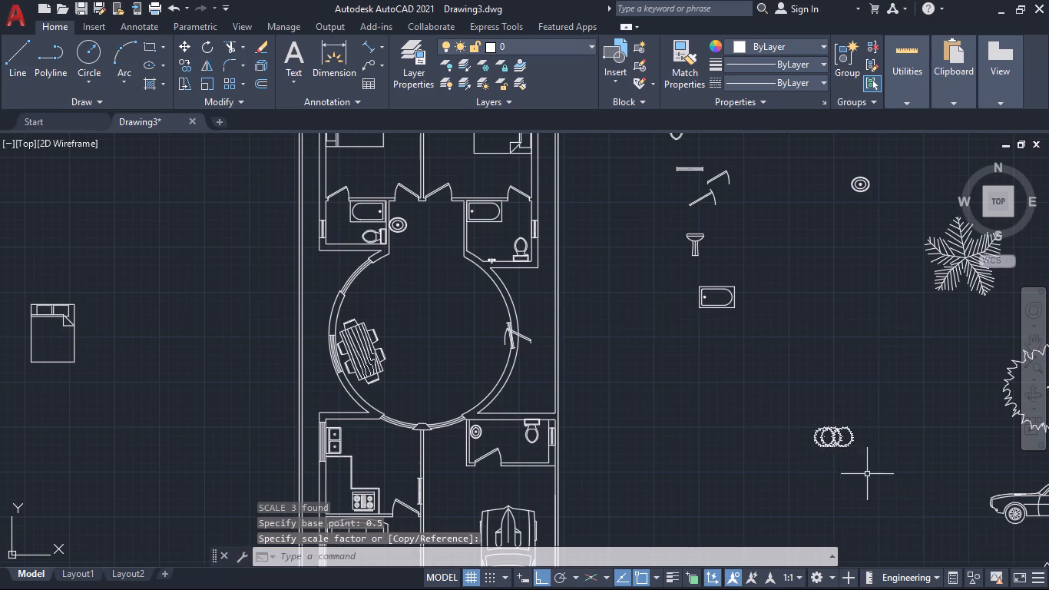
Move the three overlapping small evergreens, with ortho off, into the east side yard just south of the northeast bathroom.
click(872, 474)
click(796, 407)
key(m)
key(Return)
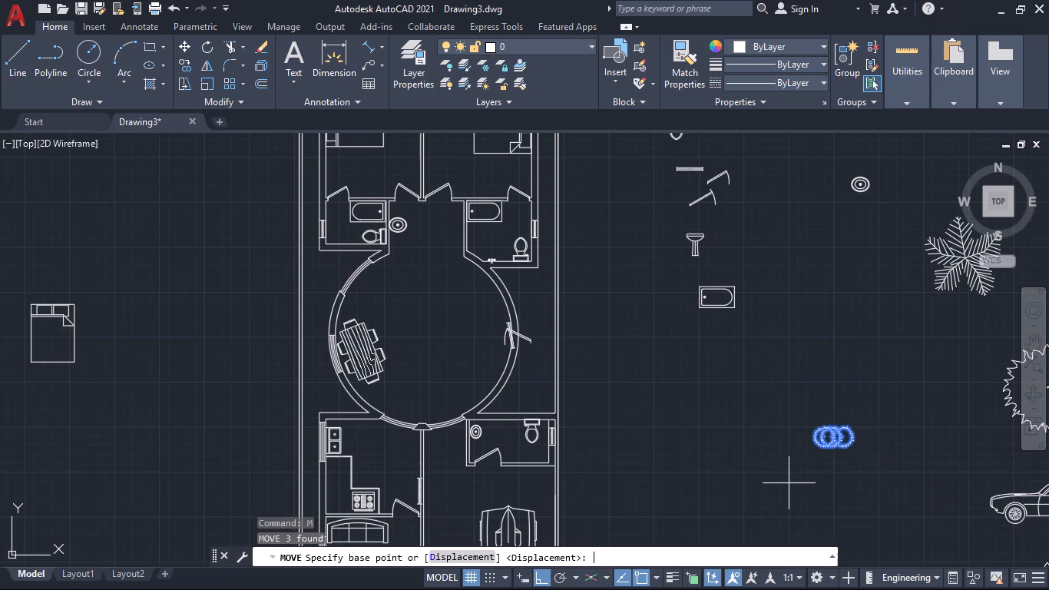
click(836, 434)
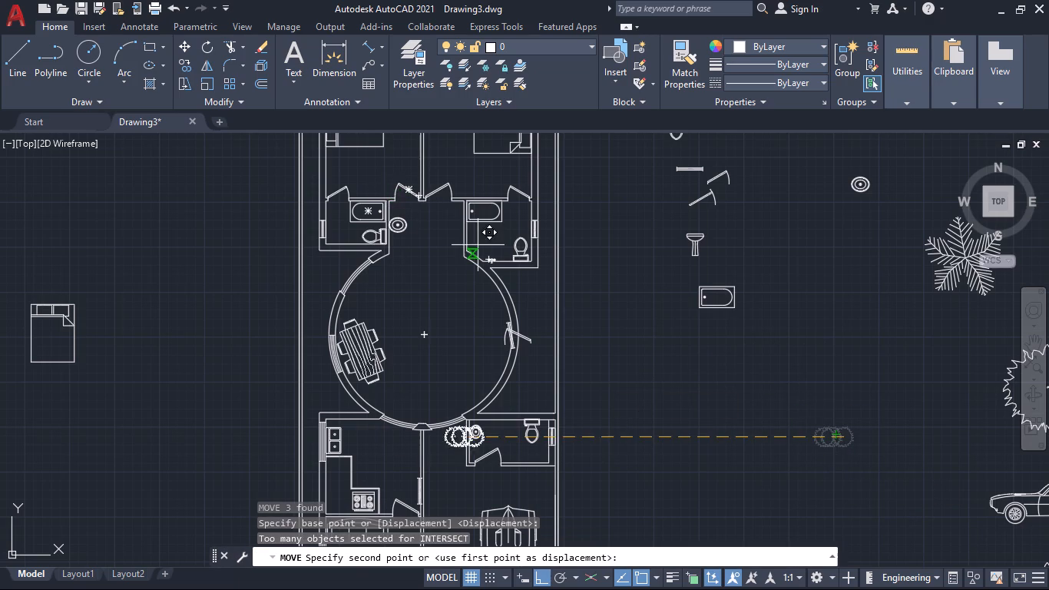
click(541, 576)
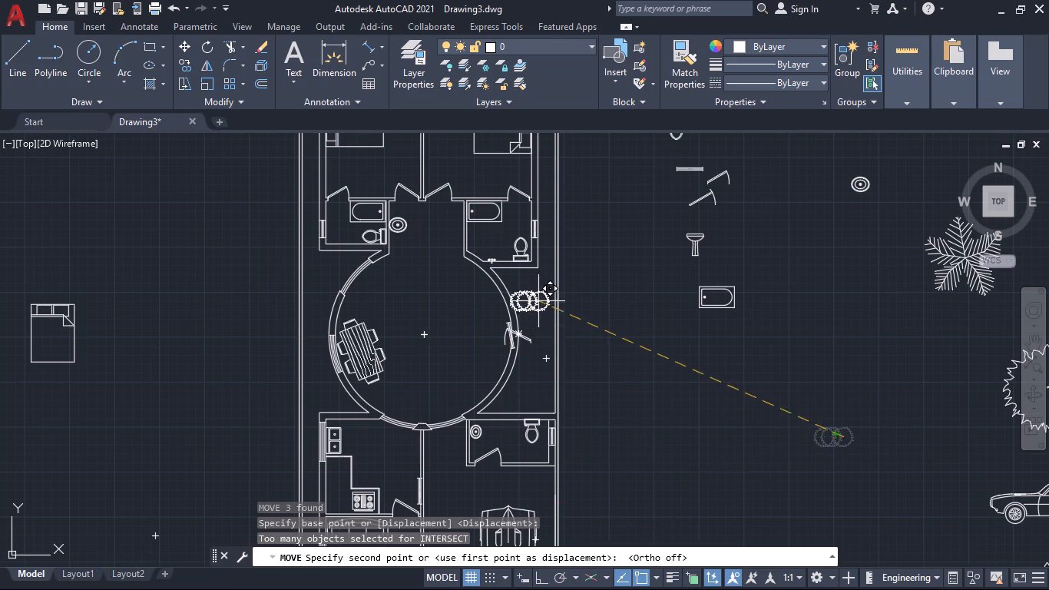
scroll(538, 300, up, 3)
click(544, 231)
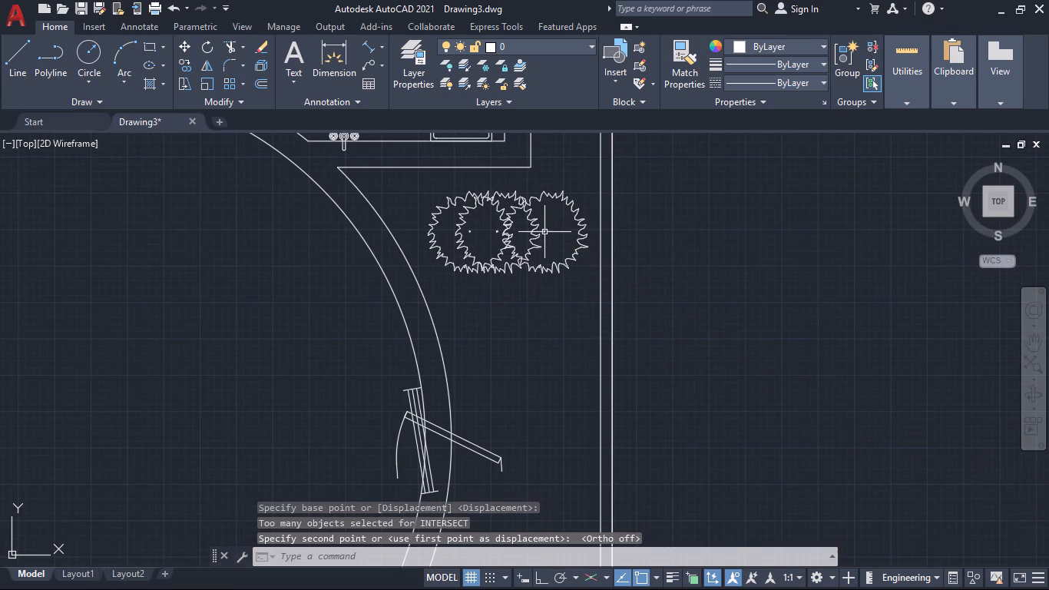
Copy the evergreen cluster to three west yard spots: below the northwest bathroom, beside the round room's west wall, and above the kitchen.
scroll(550, 337, down, 2)
click(548, 336)
click(525, 292)
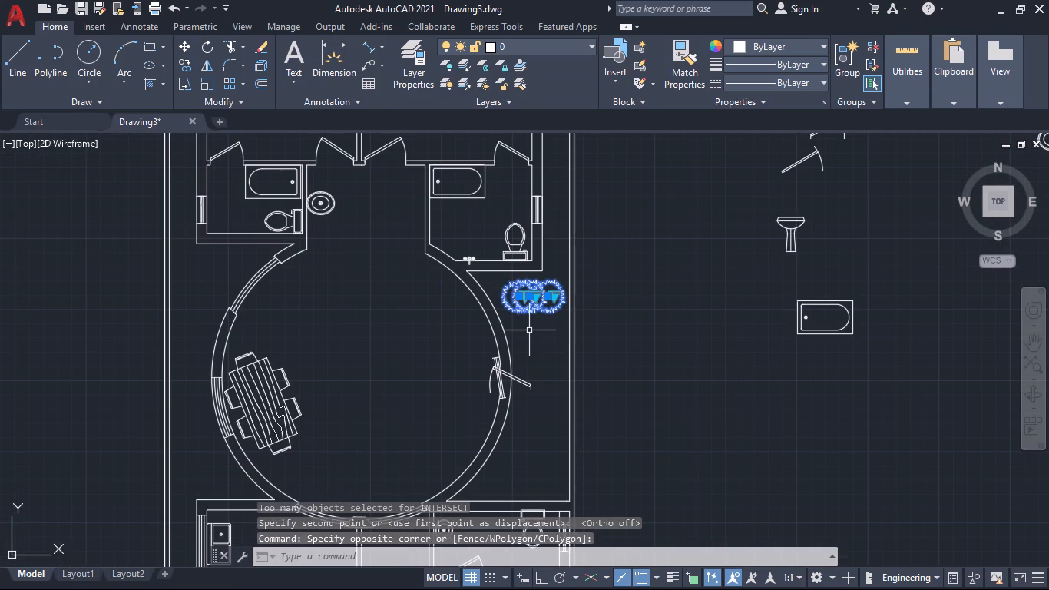
text(cp)
key(Return)
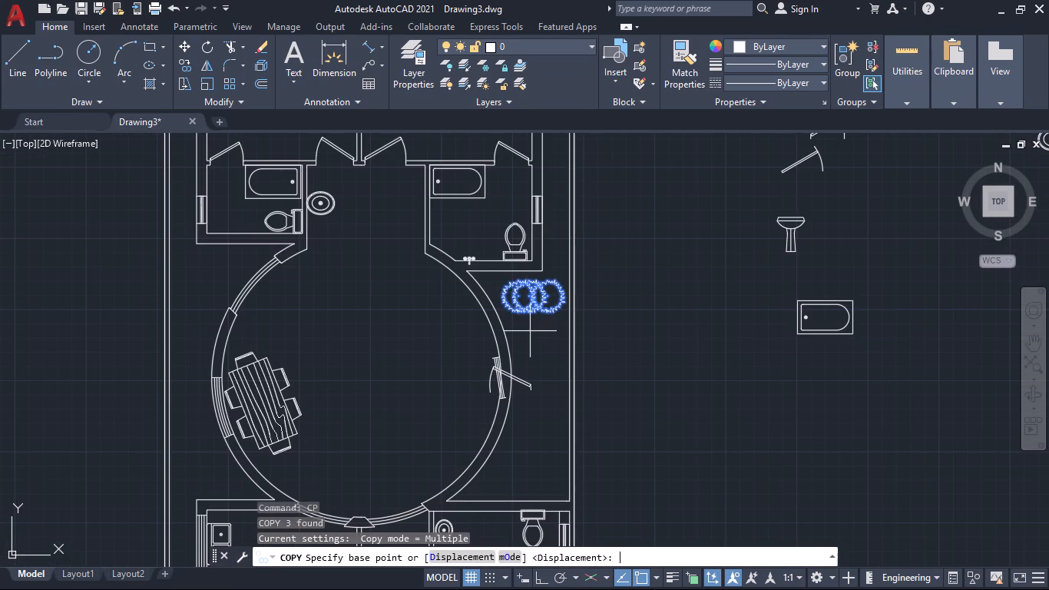
click(534, 295)
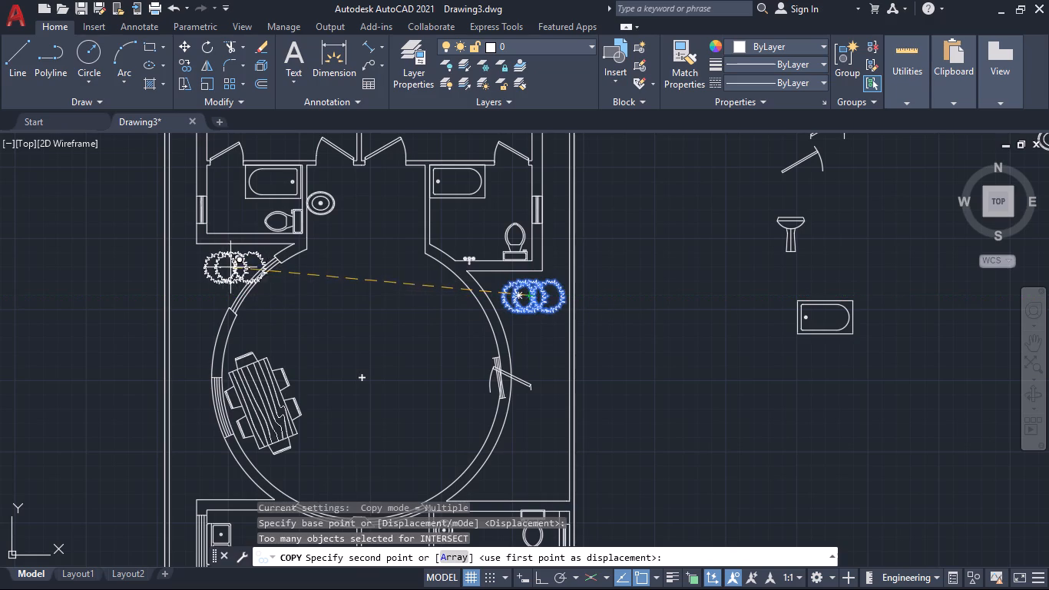
click(216, 265)
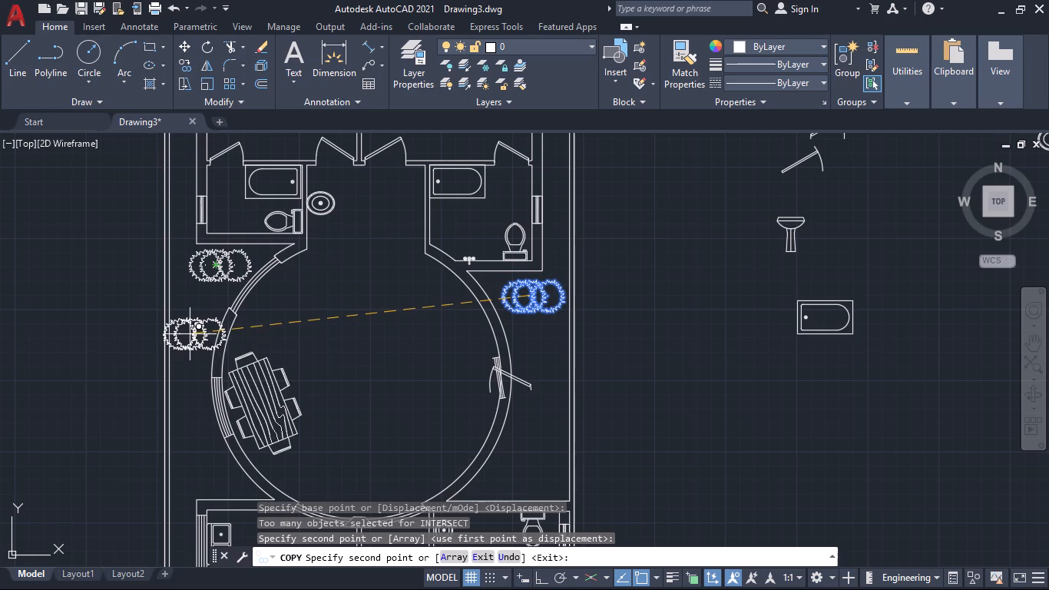
click(190, 334)
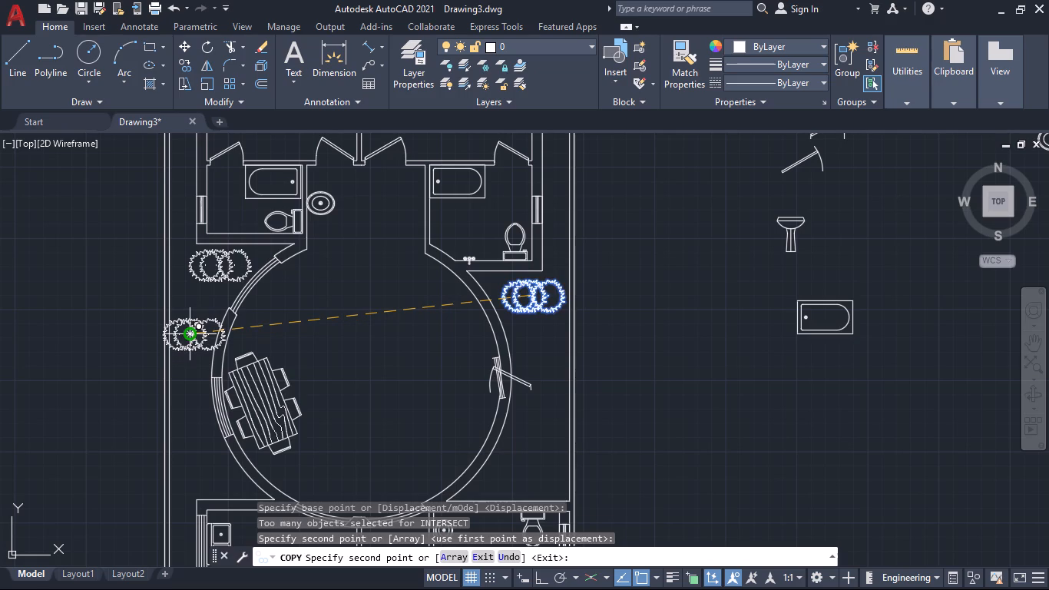
scroll(199, 431, down, 1)
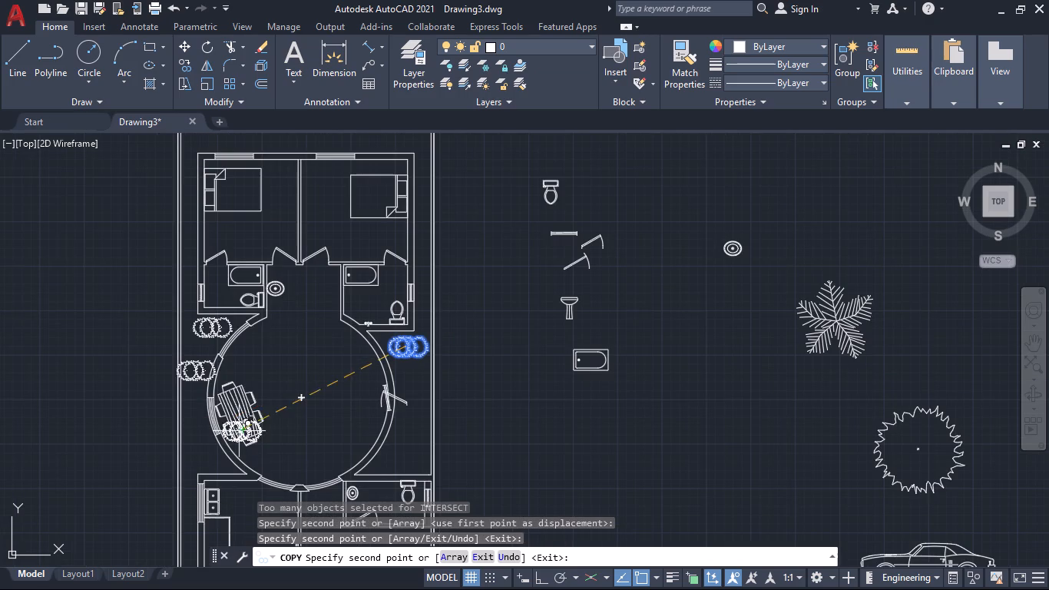
middle_drag(301, 402, 346, 273)
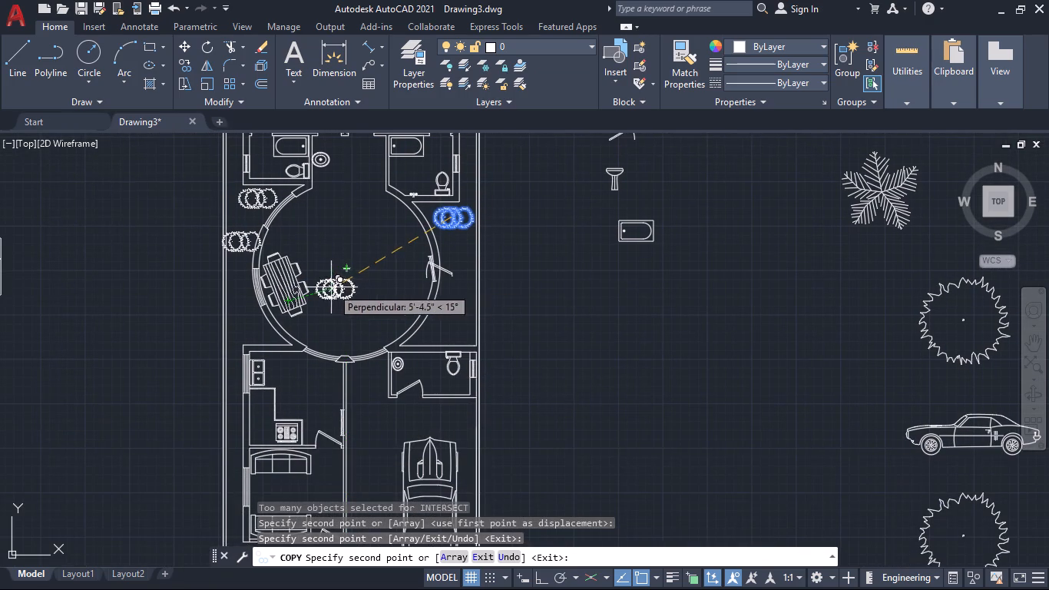
scroll(252, 317, up, 2)
middle_drag(232, 323, 226, 280)
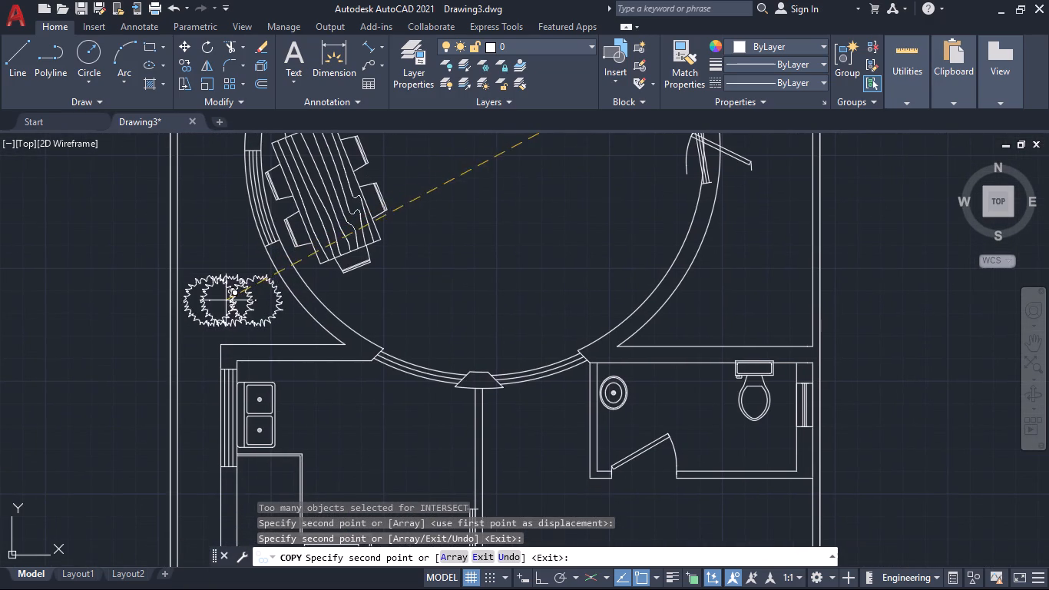
click(230, 310)
Place three more overlapping copies of the evergreen cluster in the southeast yard corner, just north of the lower bathroom, and end copying.
scroll(399, 267, down, 2)
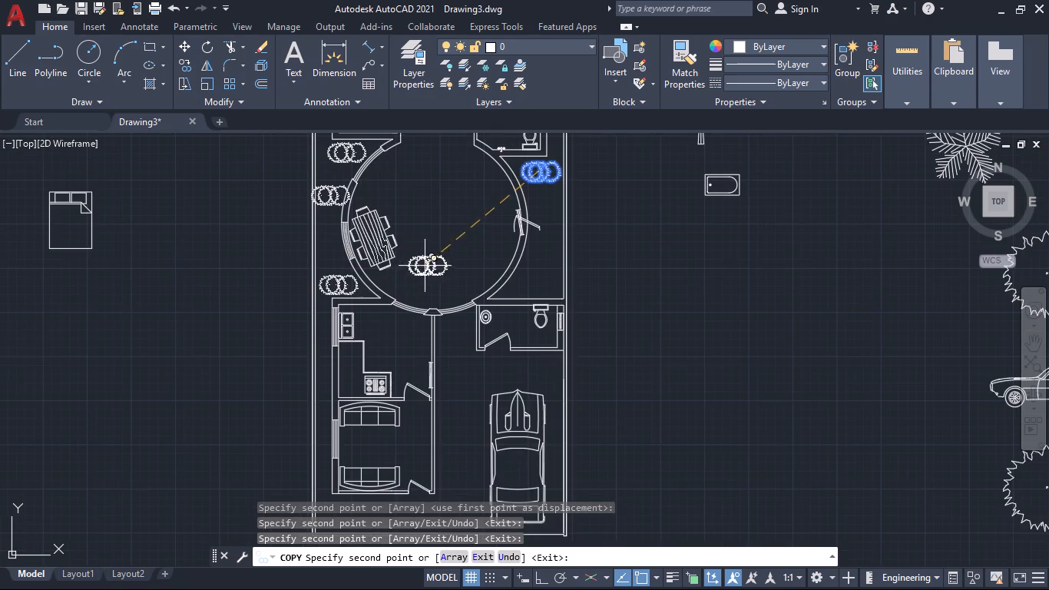
middle_drag(452, 248, 334, 283)
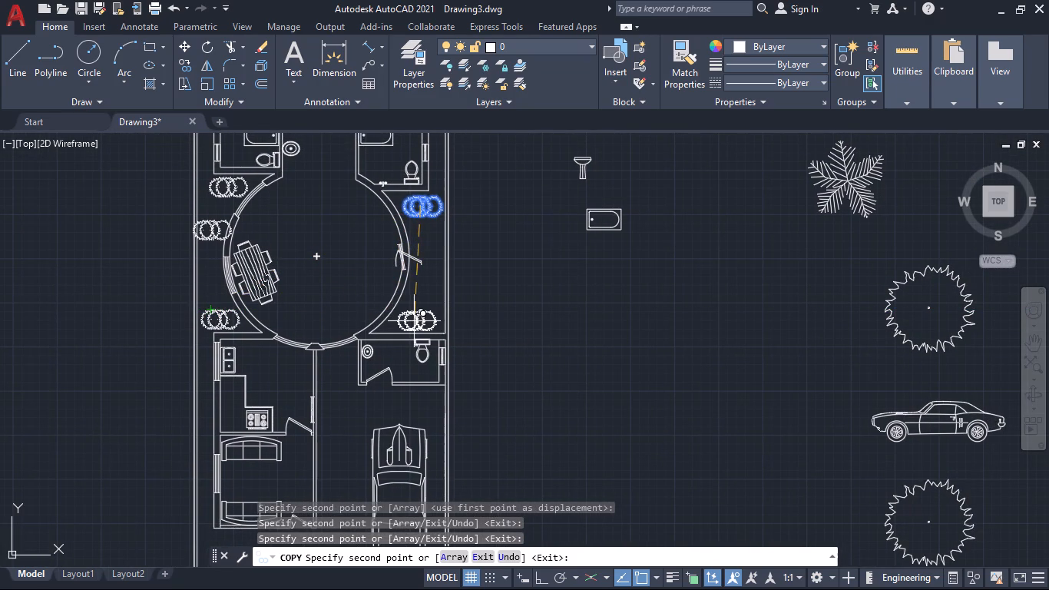
scroll(413, 319, up, 2)
scroll(413, 320, down, 2)
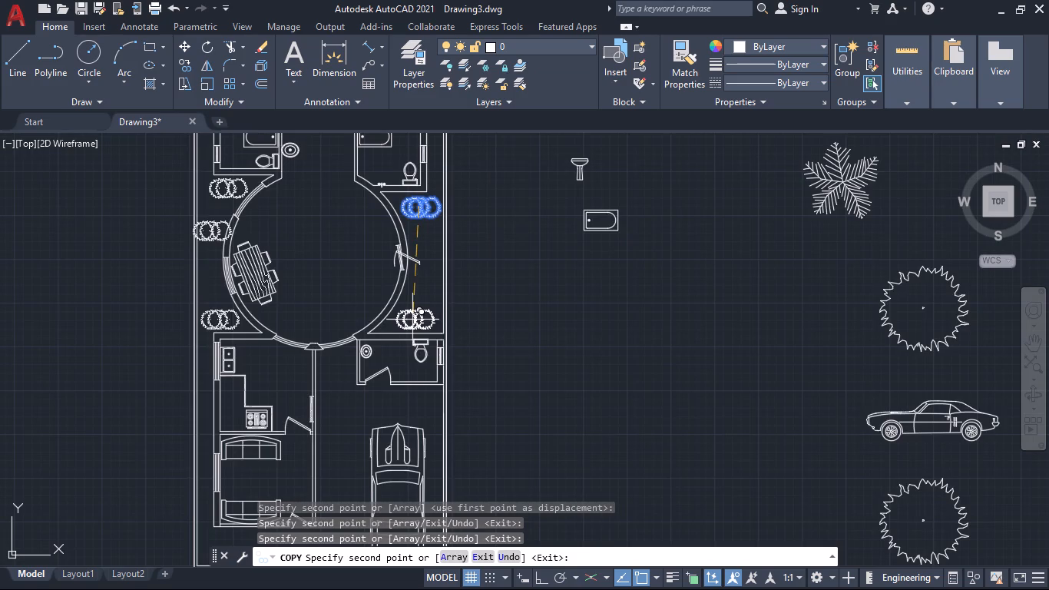
scroll(412, 320, up, 1)
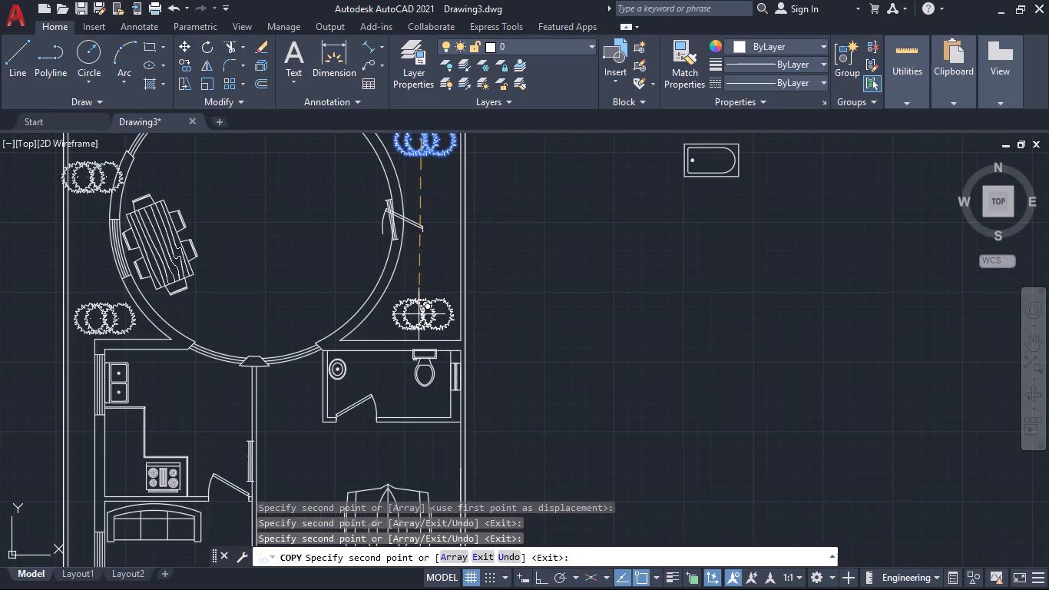
scroll(422, 312, down, 1)
middle_drag(421, 309, 405, 336)
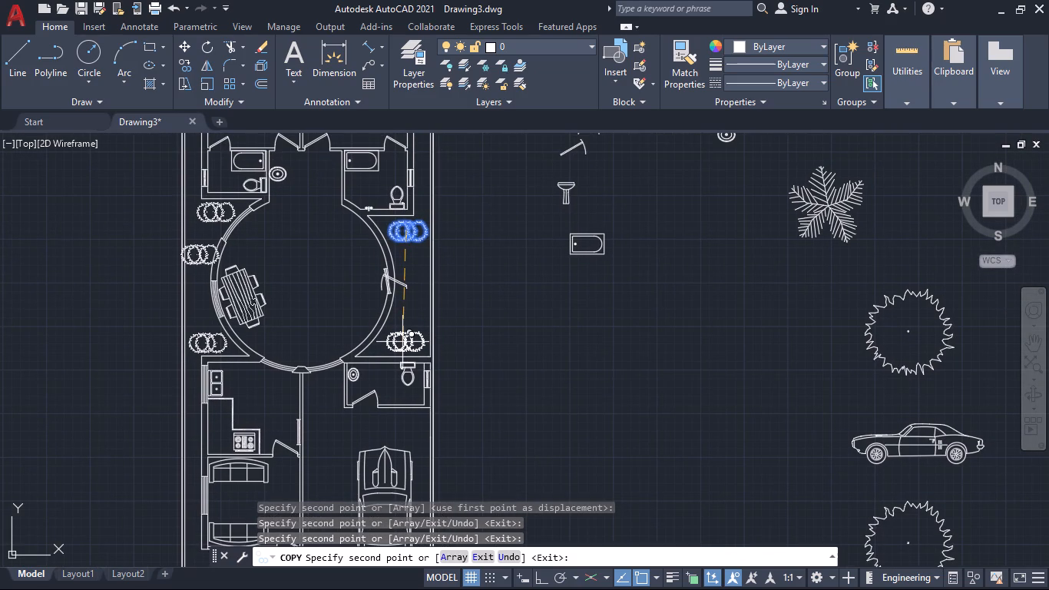
click(402, 340)
scroll(509, 326, down, 1)
scroll(439, 340, up, 3)
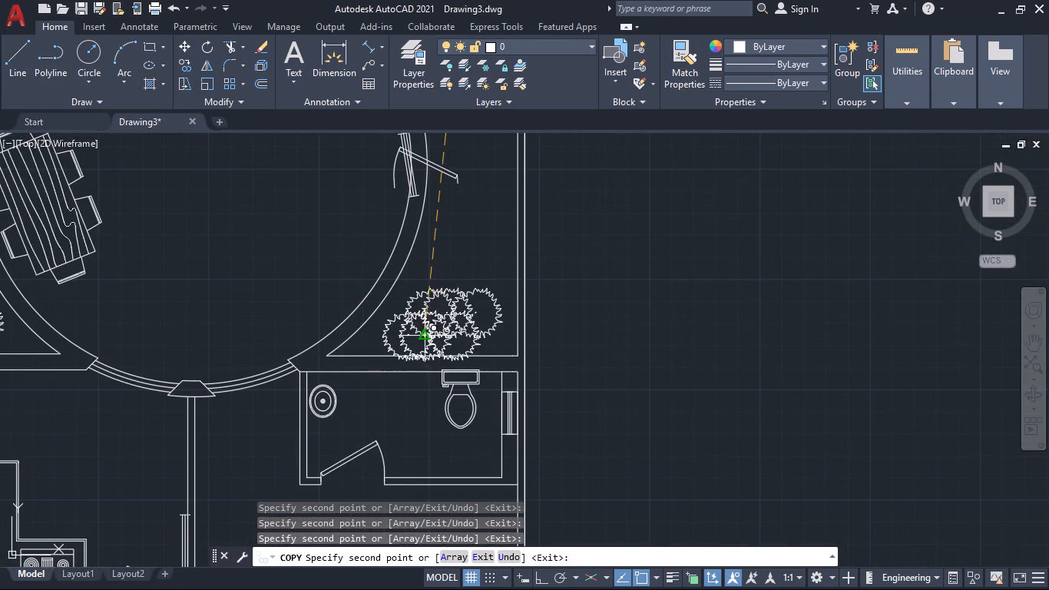
click(416, 329)
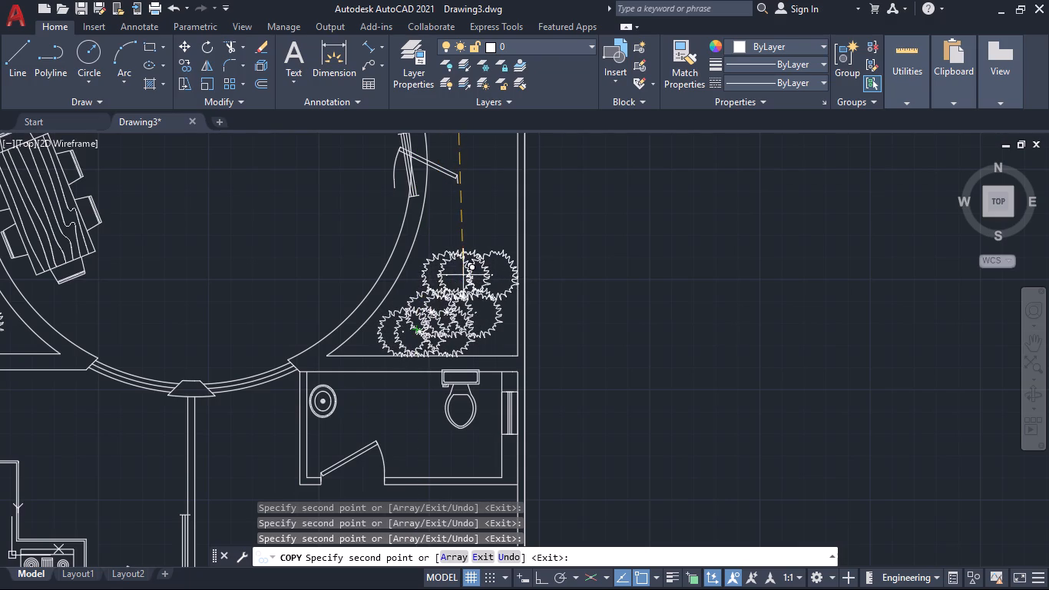
click(465, 271)
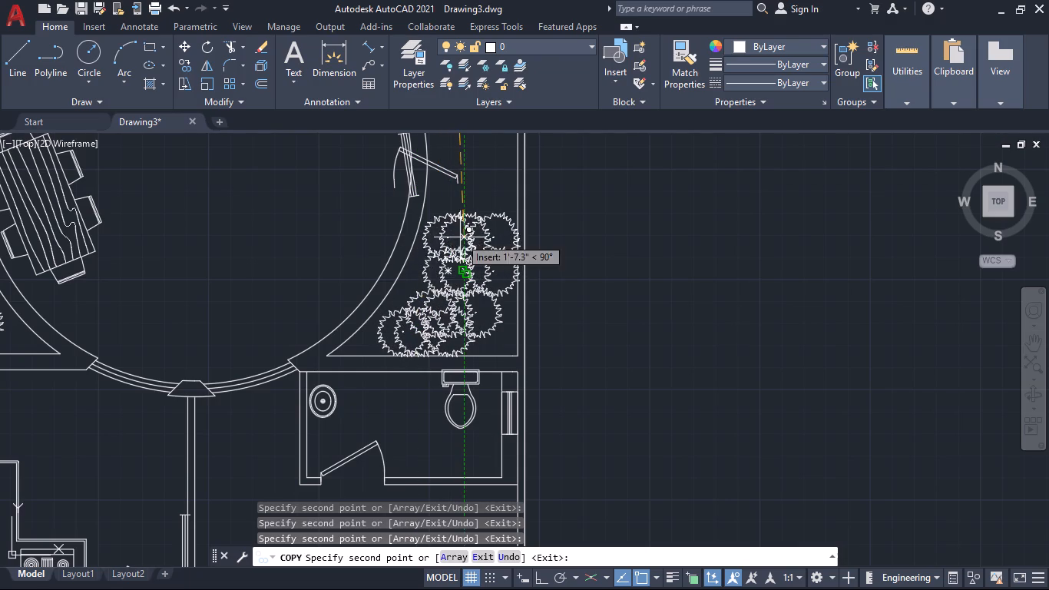
scroll(488, 325, down, 4)
scroll(505, 297, up, 3)
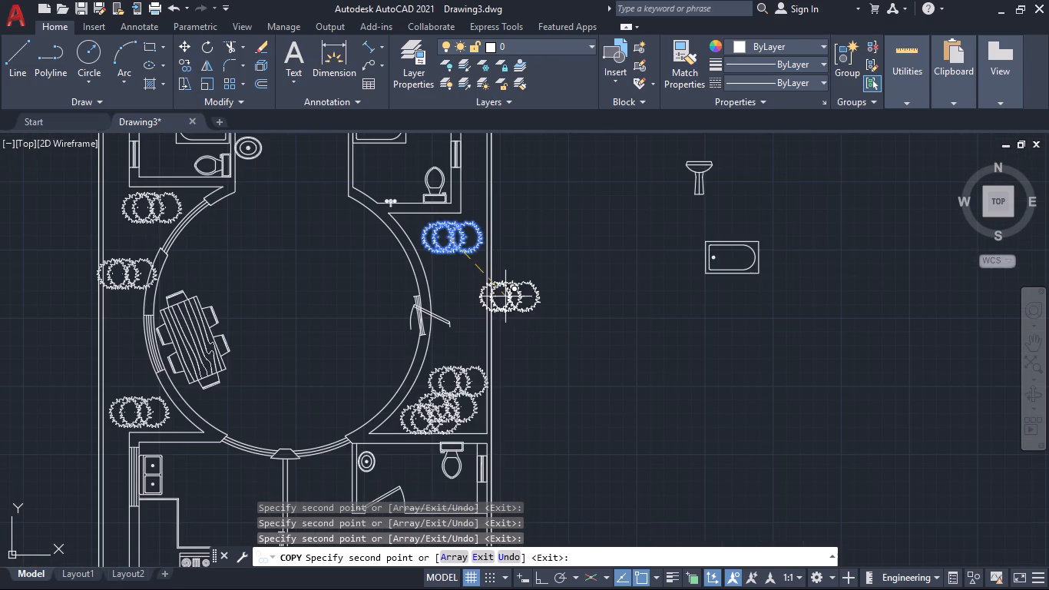
scroll(580, 365, down, 2)
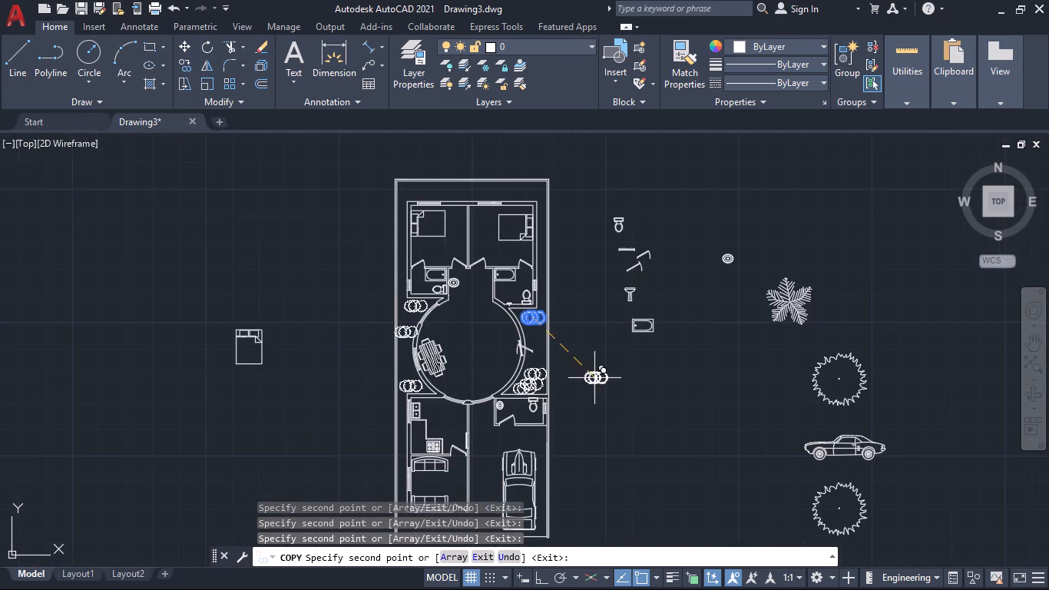
middle_drag(620, 414, 639, 313)
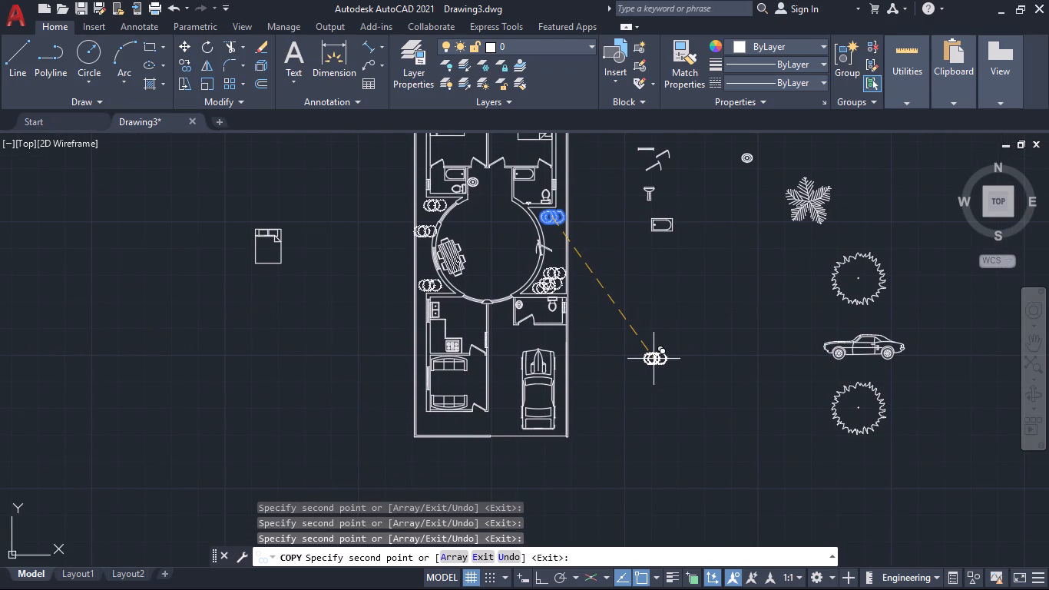
key(Escape)
Examine the tree placement across the whole plan and the door and window in the round room's east wall.
scroll(494, 328, up, 3)
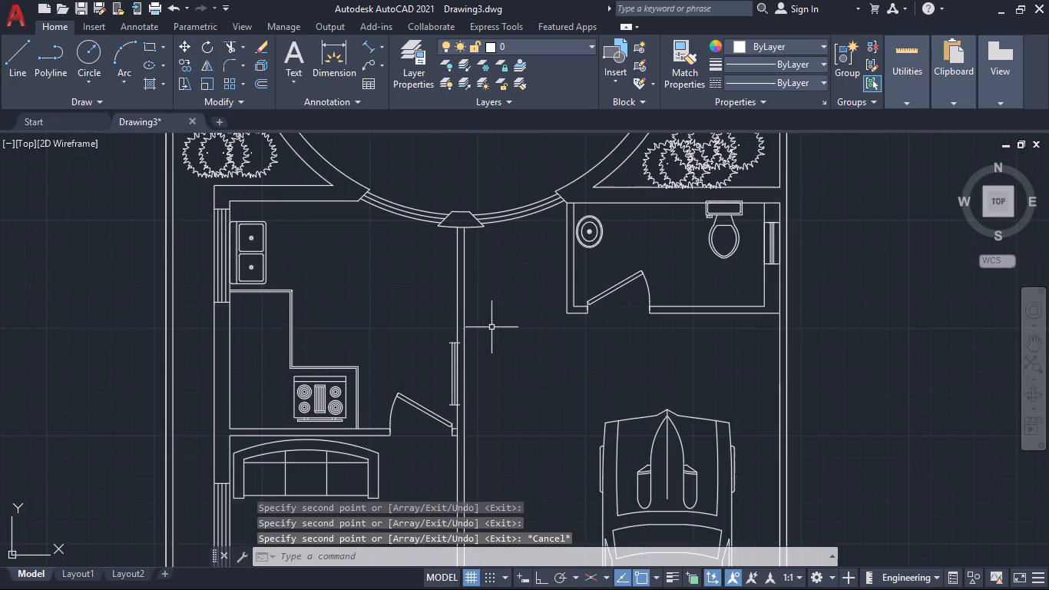
middle_drag(515, 310, 515, 449)
scroll(522, 435, down, 2)
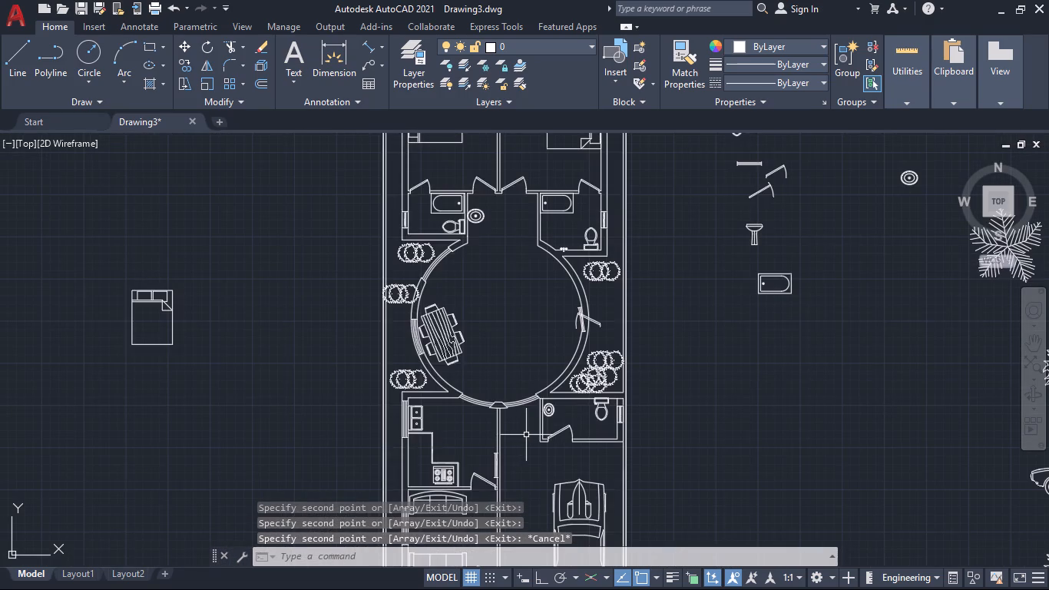
scroll(733, 350, down, 1)
middle_drag(726, 432, 621, 382)
scroll(637, 389, down, 2)
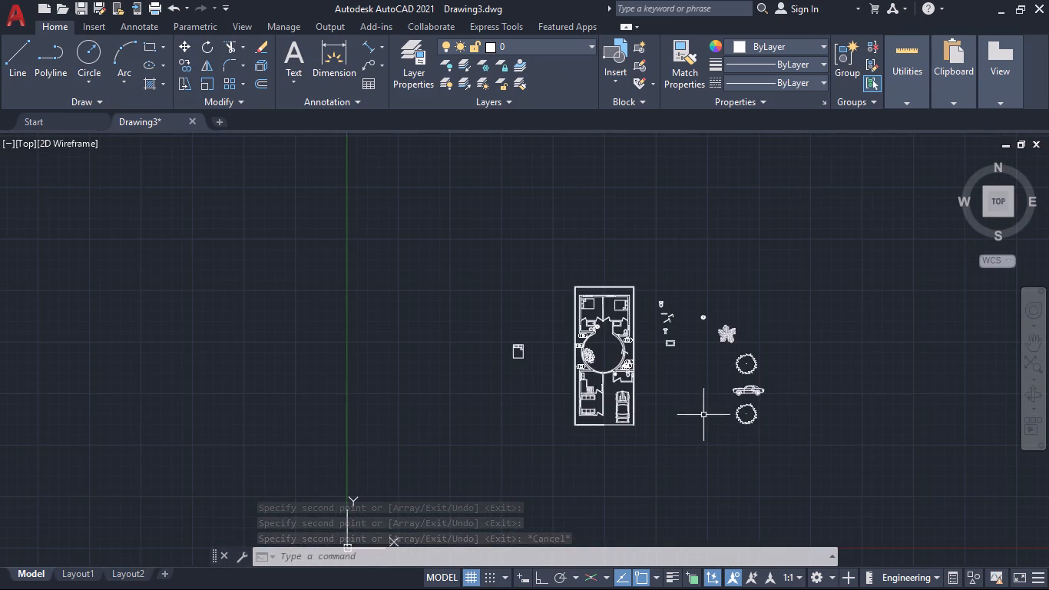
scroll(762, 416, up, 3)
scroll(758, 419, down, 2)
middle_drag(646, 335, 670, 380)
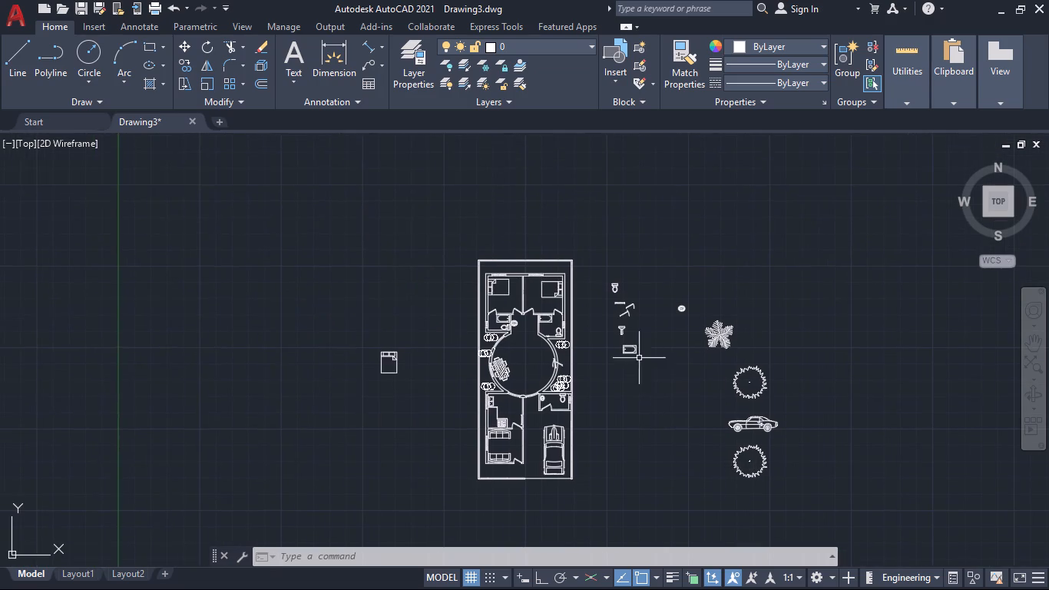
scroll(630, 346, up, 3)
middle_drag(552, 410, 650, 360)
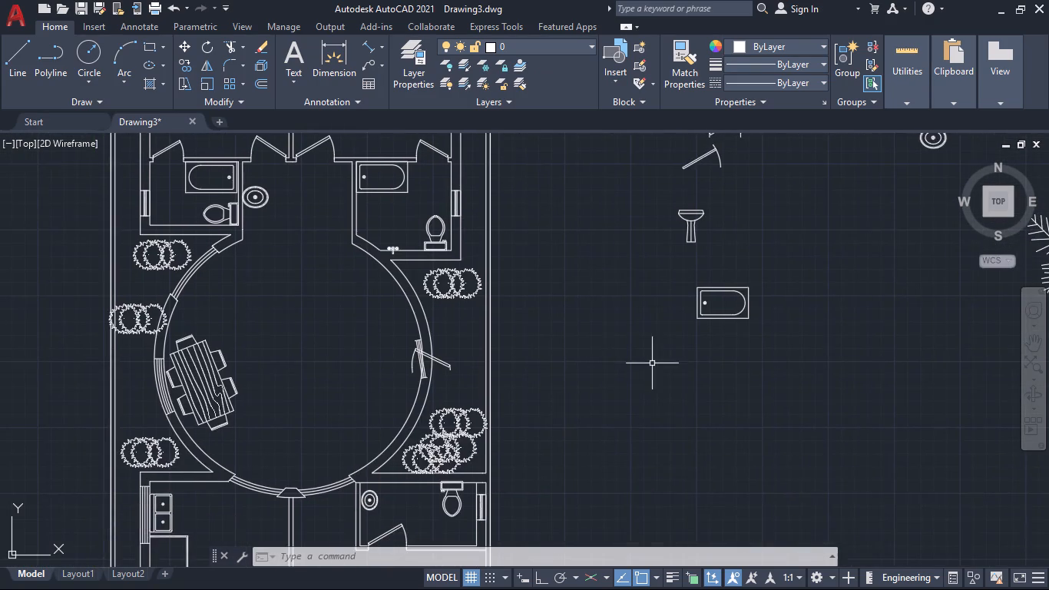
scroll(647, 373, down, 1)
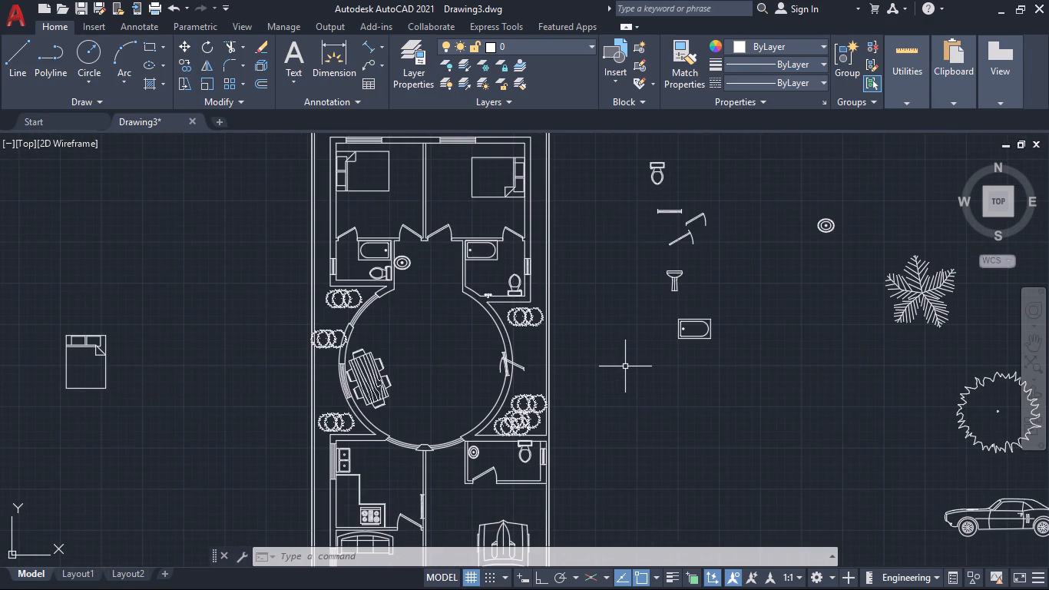
middle_drag(630, 365, 651, 376)
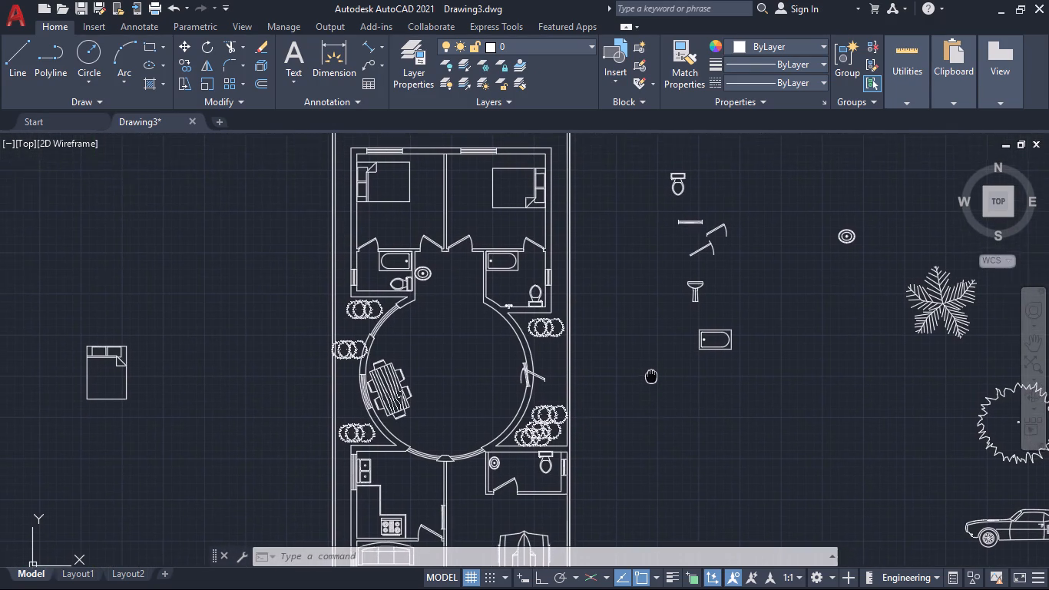
middle_drag(651, 376, 677, 416)
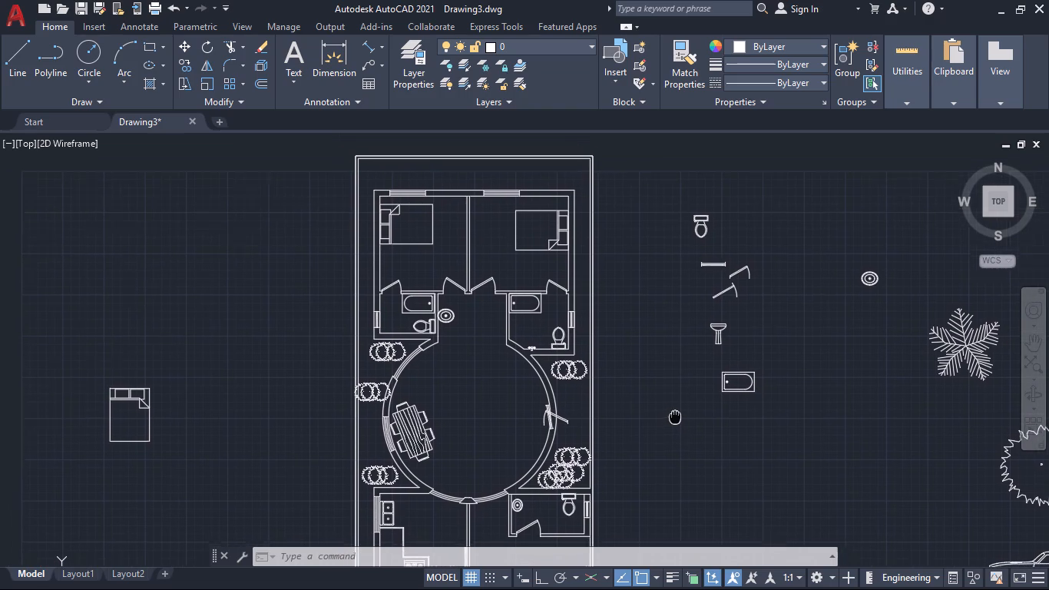
middle_drag(677, 416, 718, 387)
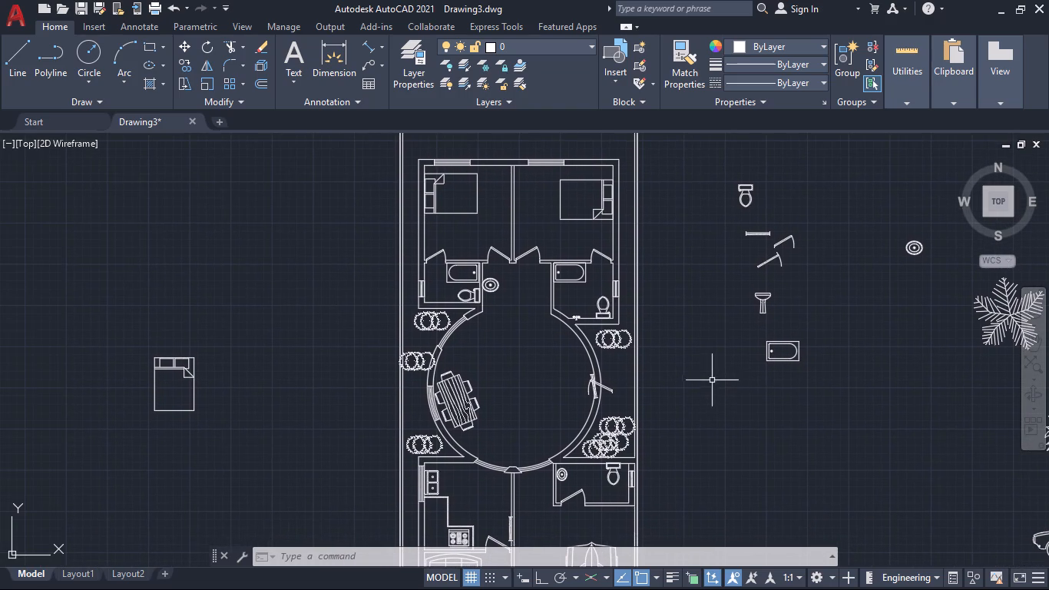
scroll(572, 376, up, 1)
middle_drag(531, 372, 570, 373)
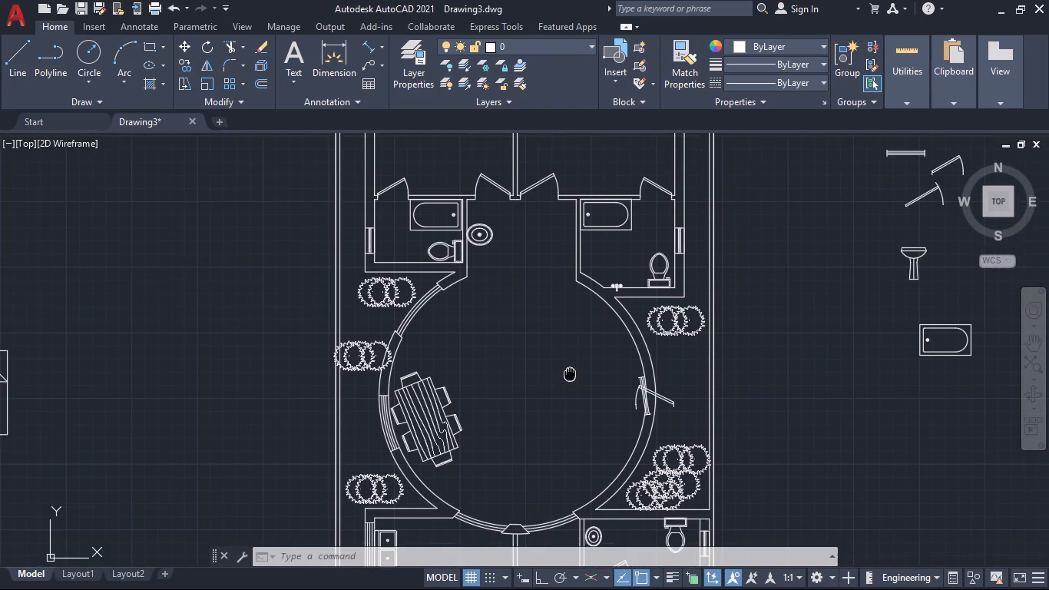
middle_drag(570, 373, 570, 372)
scroll(572, 380, down, 1)
scroll(615, 396, up, 3)
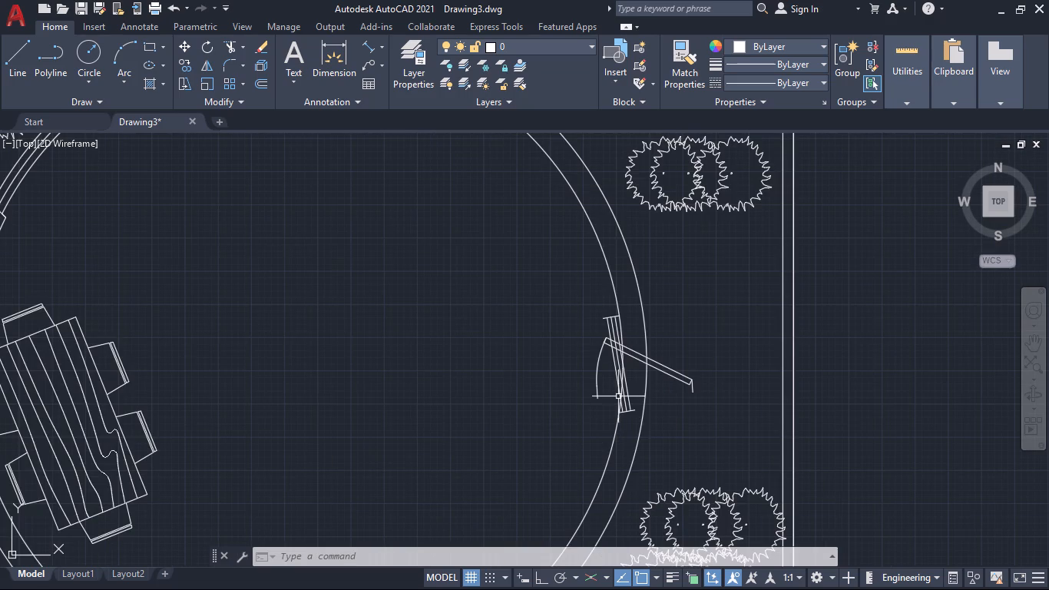
Erase the overlapping door and window from the round room's east wall.
click(618, 343)
click(599, 355)
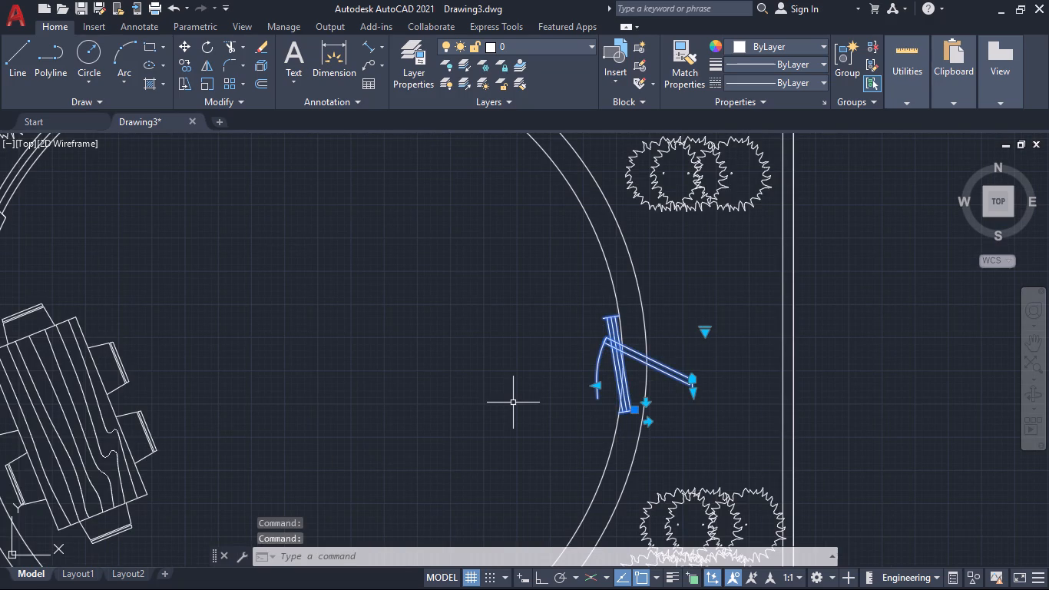
key(Delete)
Draw a circle from the round room's centre to the inner face of its wall, radius about 10'-2.7".
scroll(543, 411, down, 3)
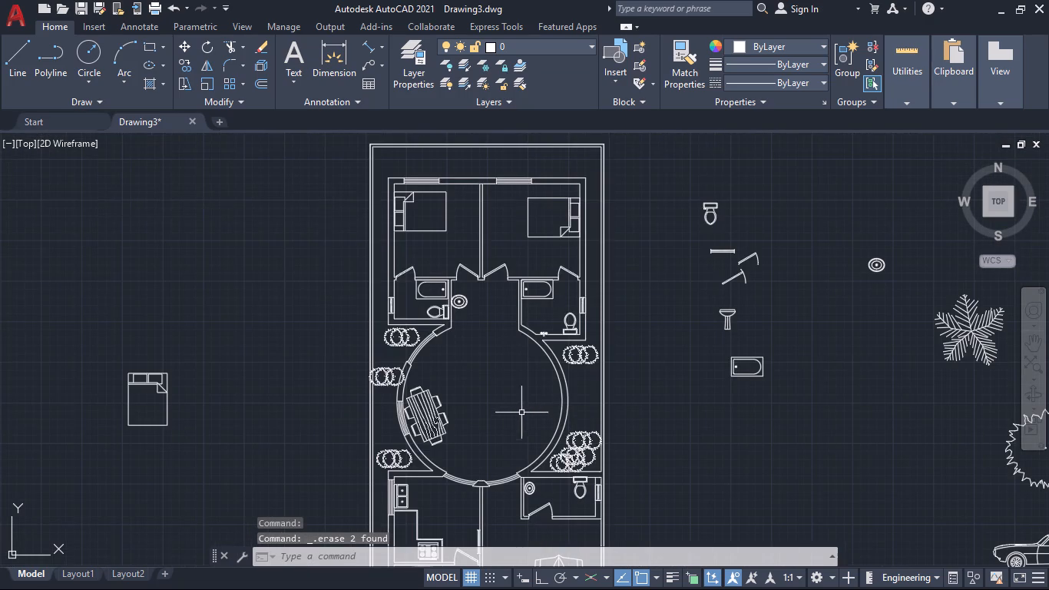
middle_drag(521, 412, 511, 397)
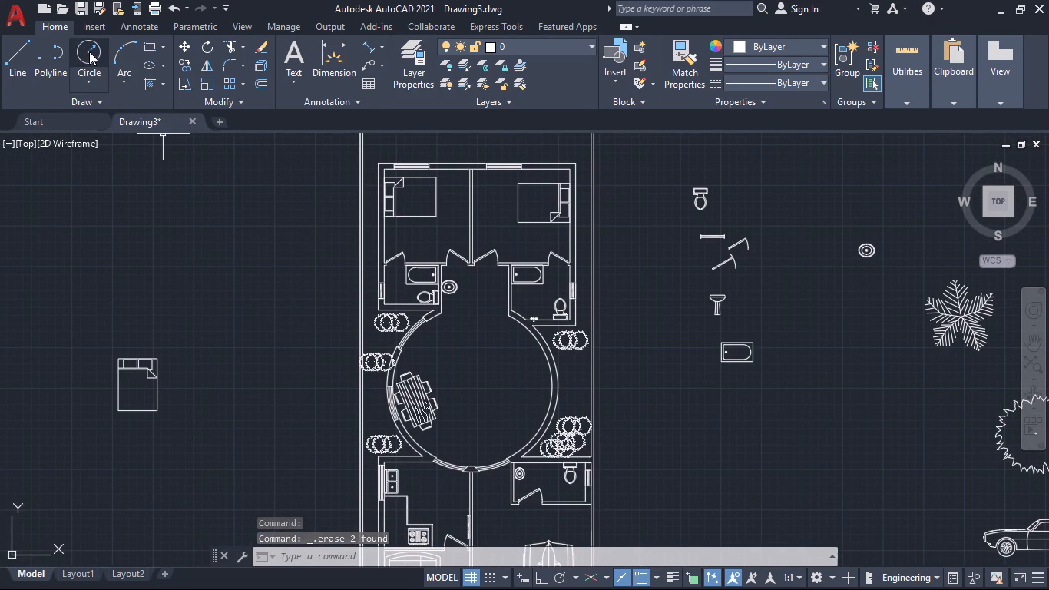
click(91, 50)
scroll(478, 348, up, 2)
scroll(502, 363, down, 1)
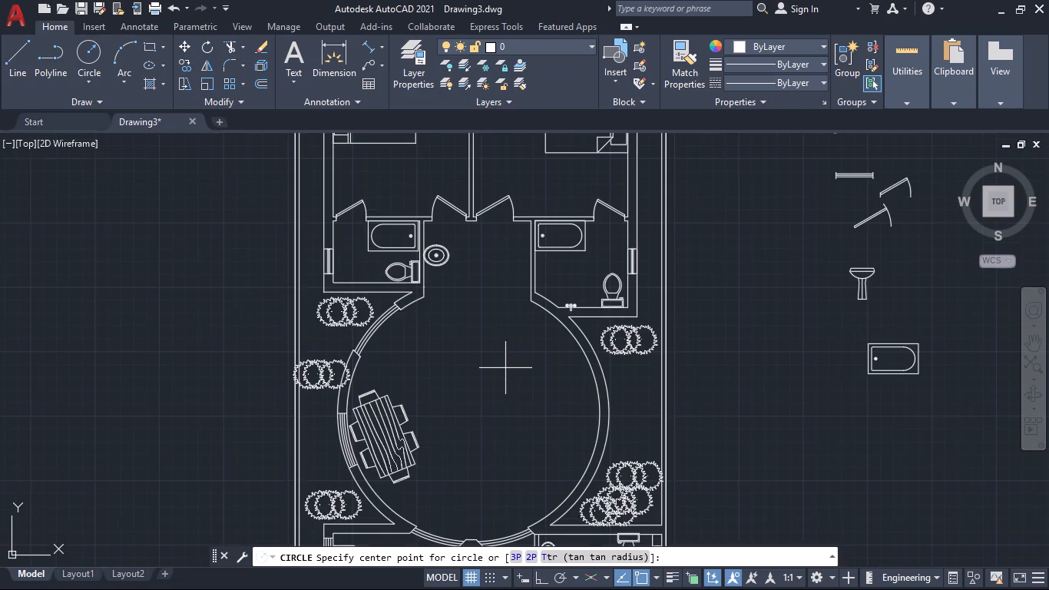
click(470, 414)
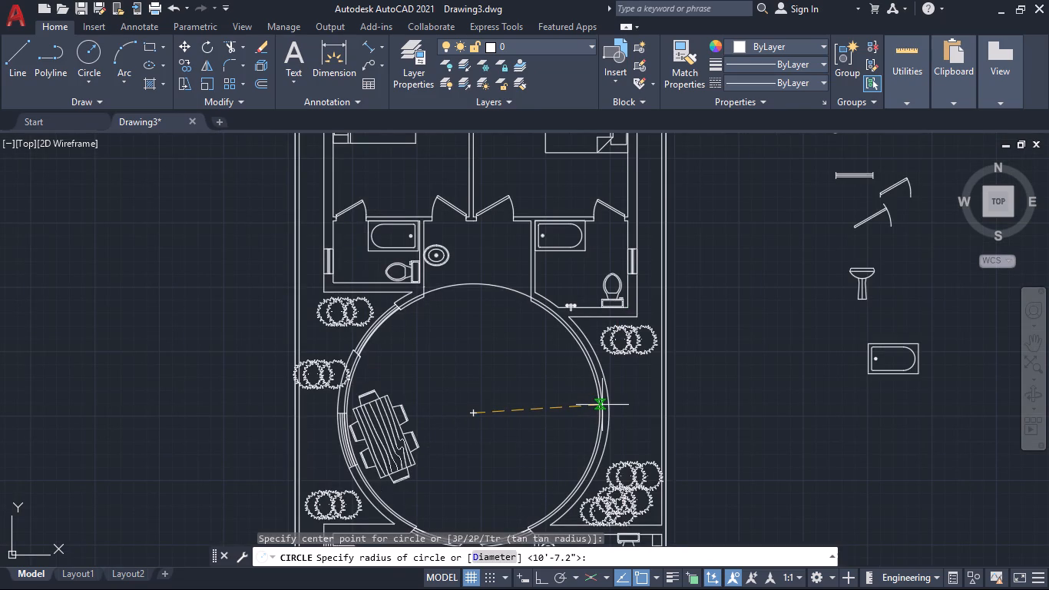
scroll(602, 405, up, 1)
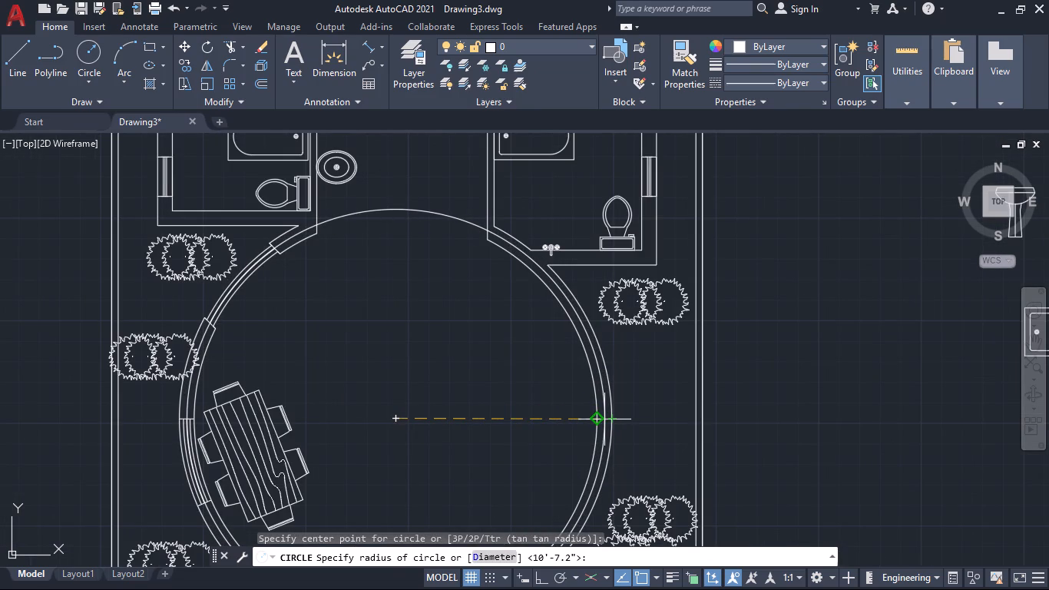
click(604, 419)
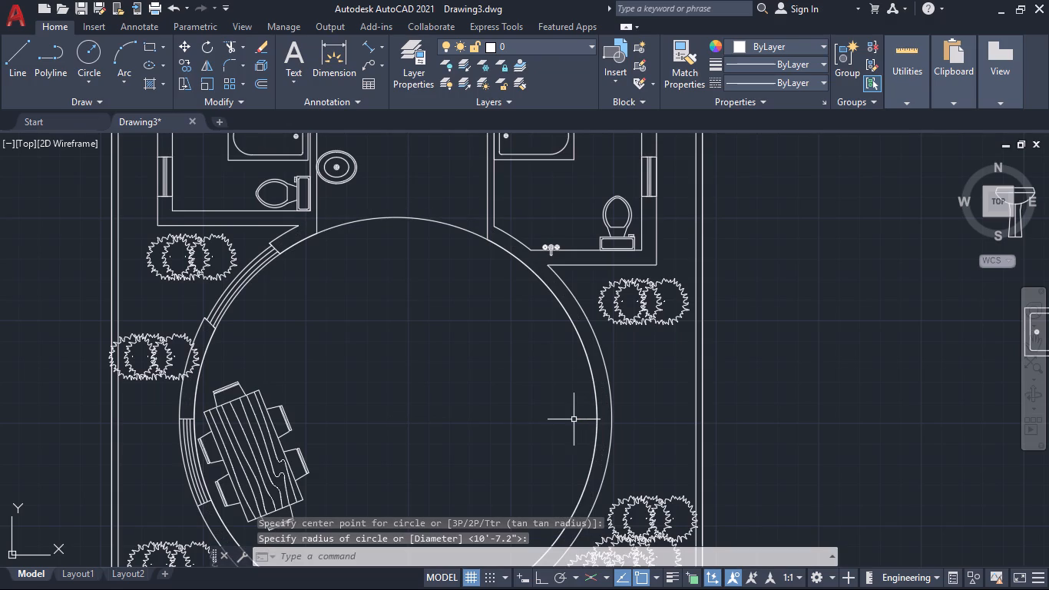
Draw two closely spaced concentric circles within the round room's wall thickness, the outer one with a radius of about 10'-7.5".
click(83, 52)
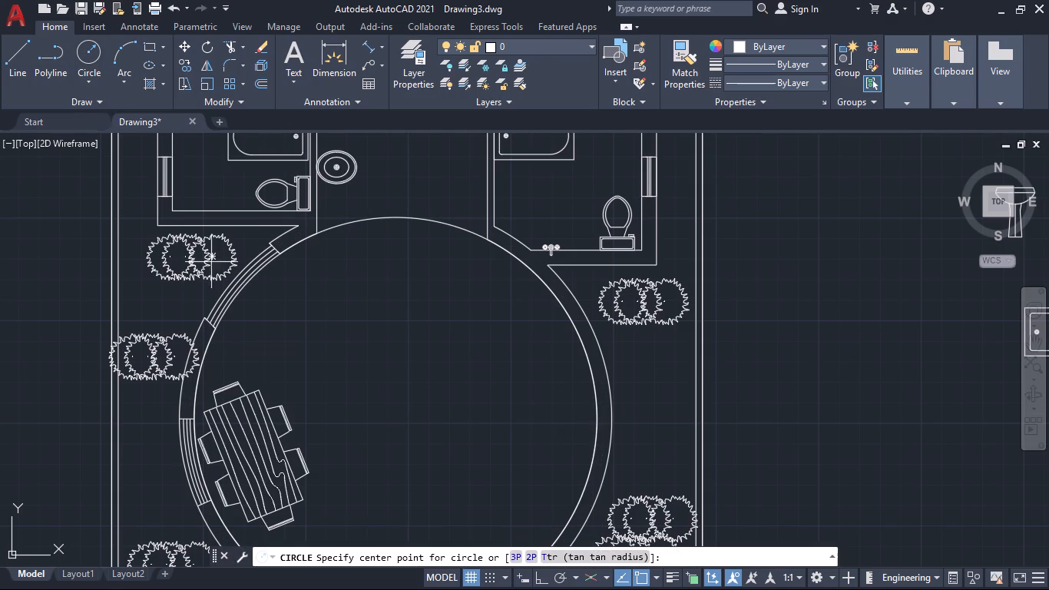
click(395, 419)
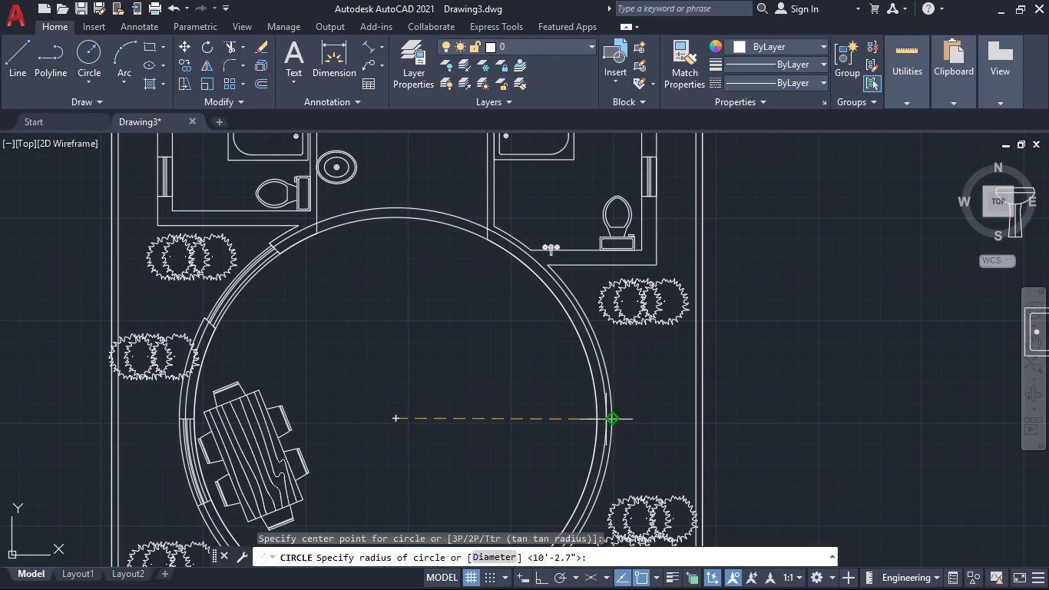
scroll(604, 419, up, 4)
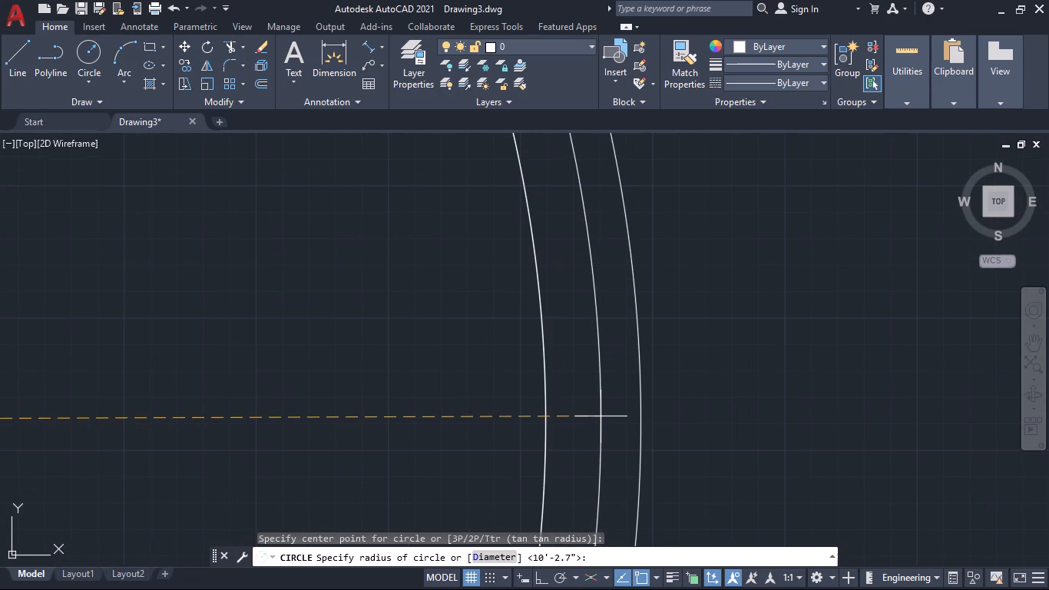
click(596, 416)
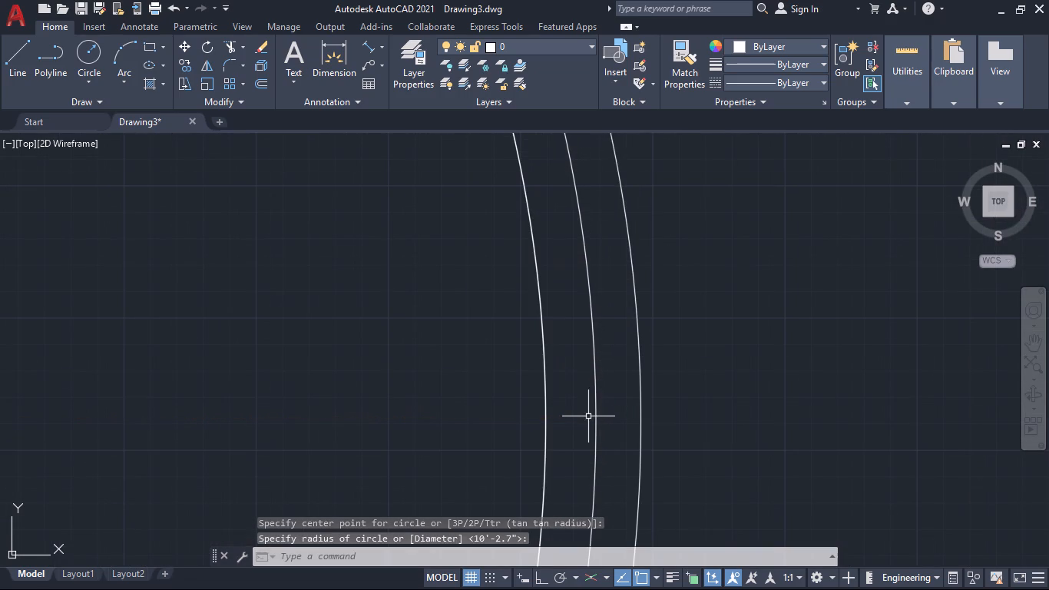
key(space)
scroll(448, 424, down, 4)
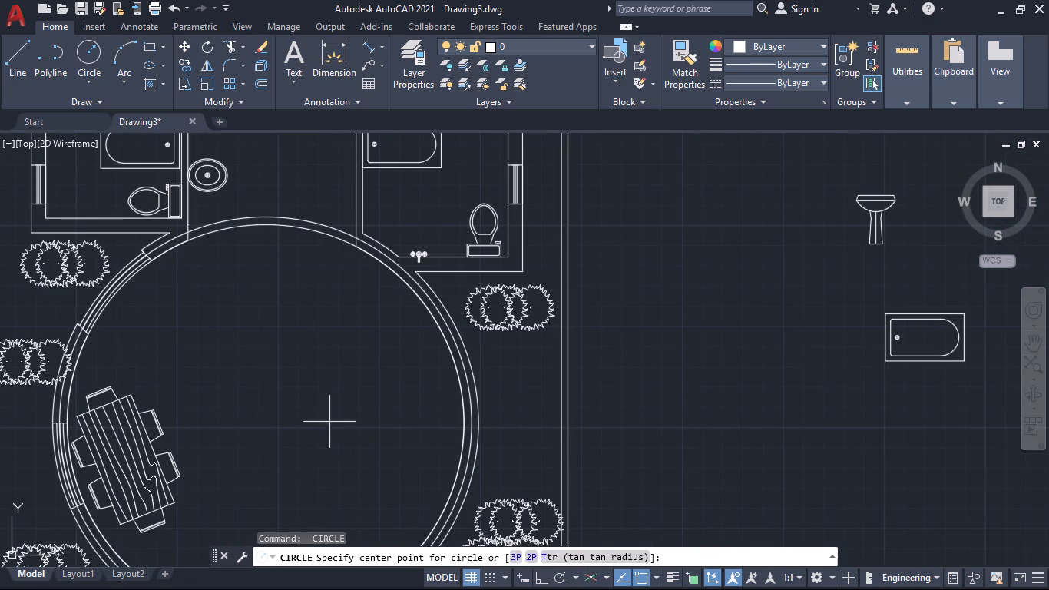
click(270, 423)
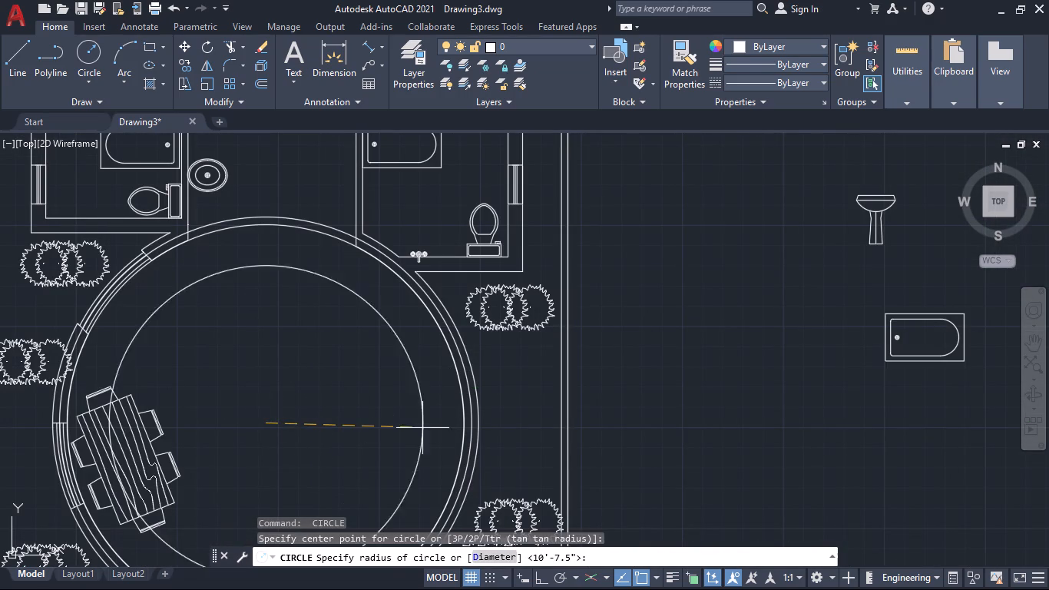
scroll(463, 427, up, 2)
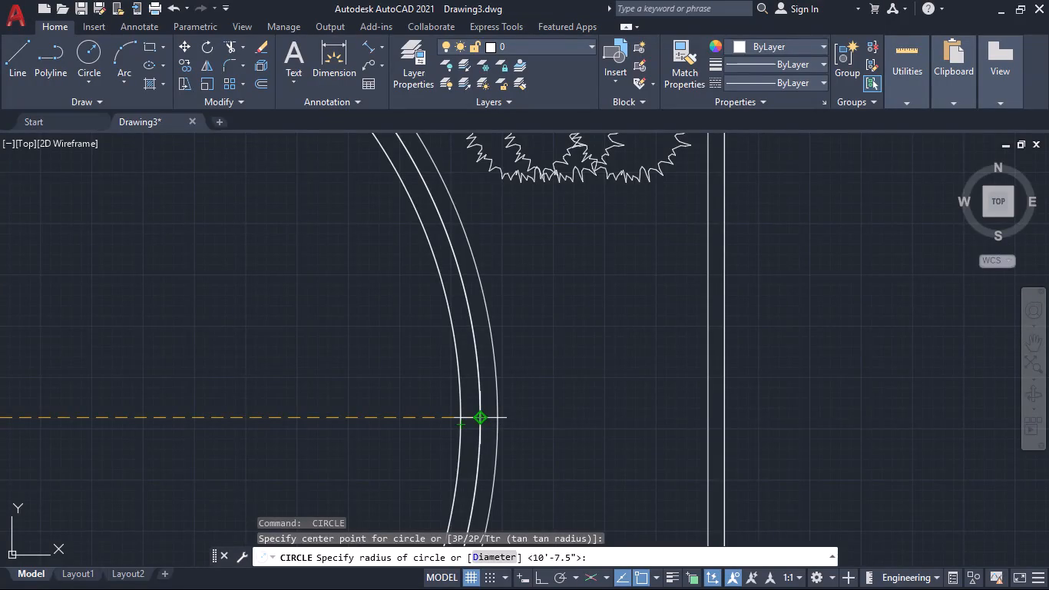
scroll(481, 422, up, 3)
click(453, 428)
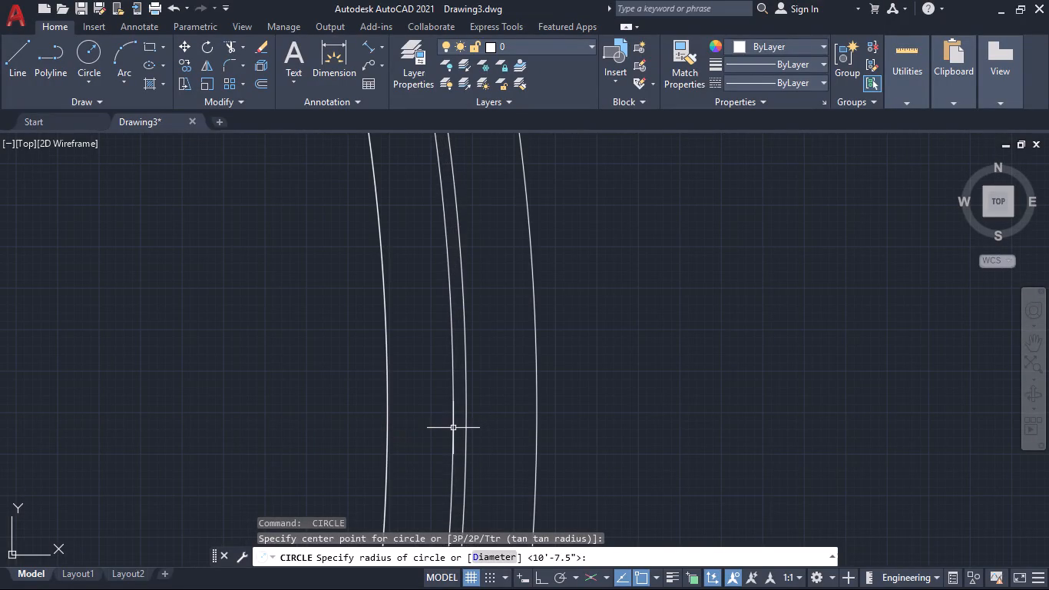
Draw a short line across the round room's east wall, from inner to outer face, as the new window's south end.
scroll(449, 430, down, 5)
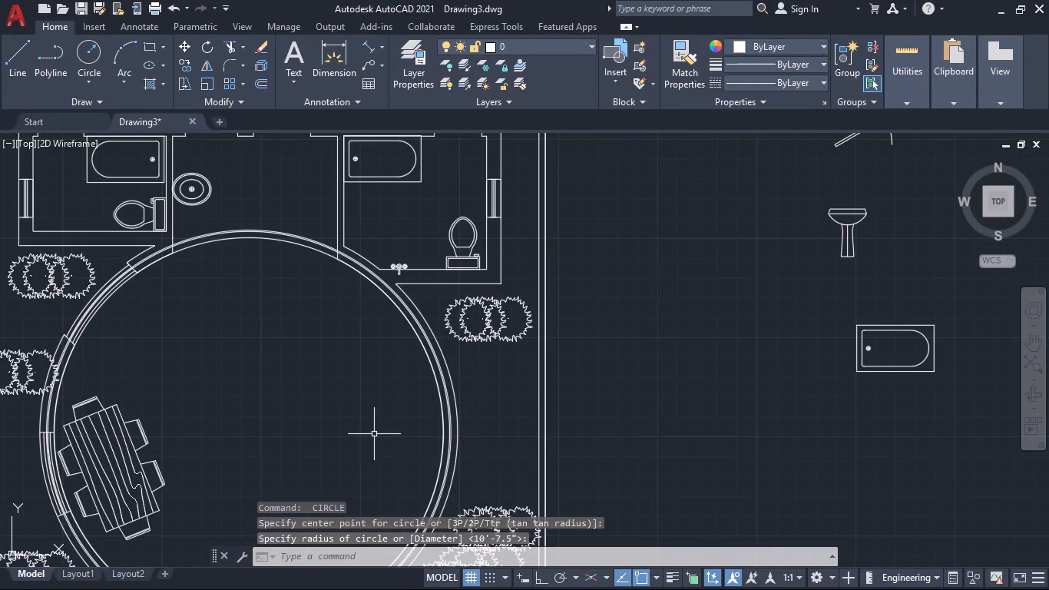
scroll(378, 430, down, 1)
scroll(378, 429, up, 1)
scroll(378, 429, down, 1)
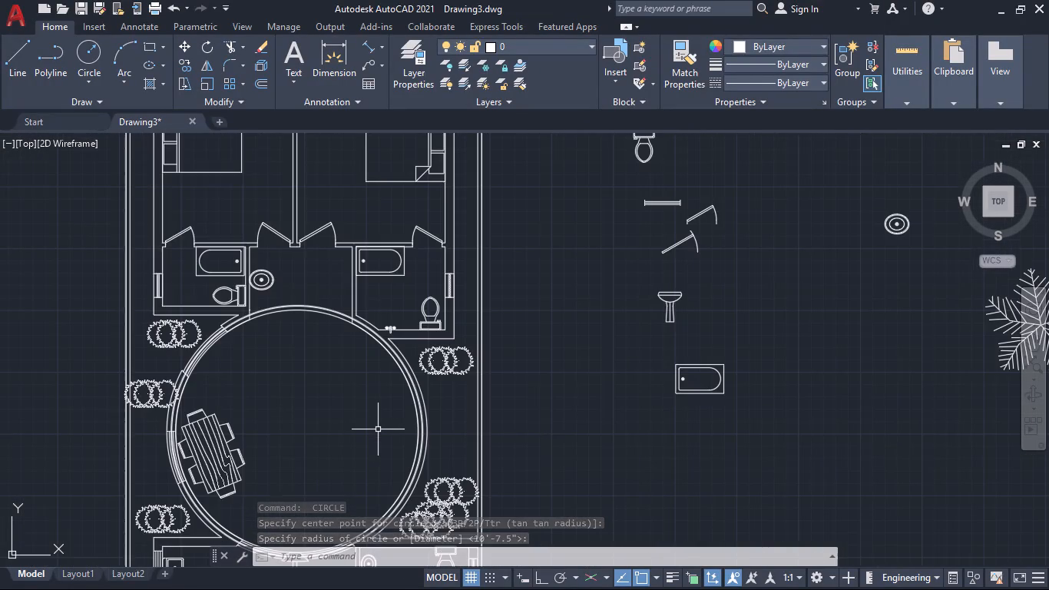
scroll(316, 433, up, 1)
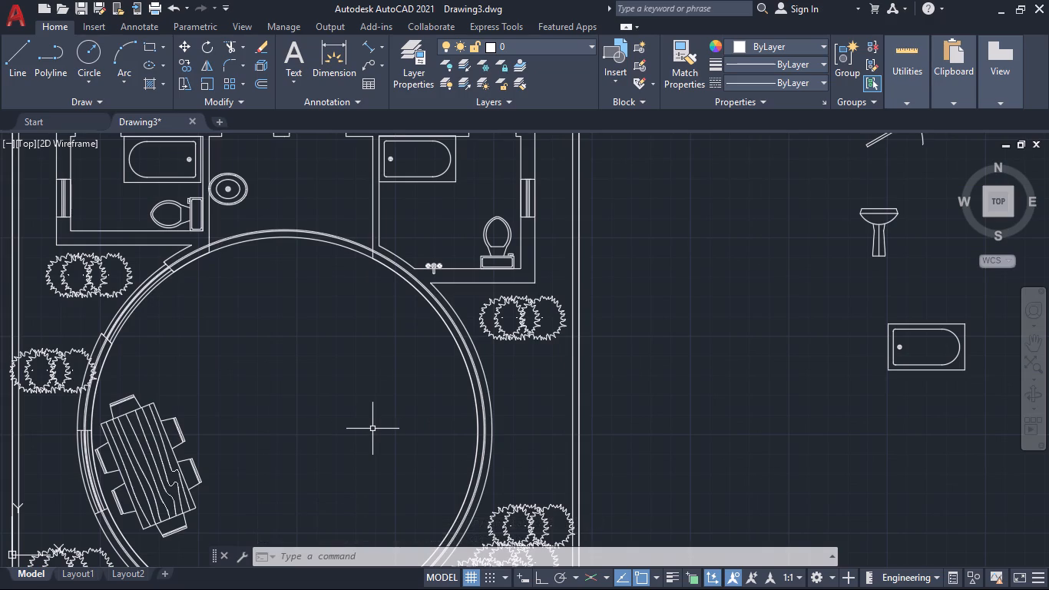
key(l)
key(Return)
scroll(463, 422, up, 1)
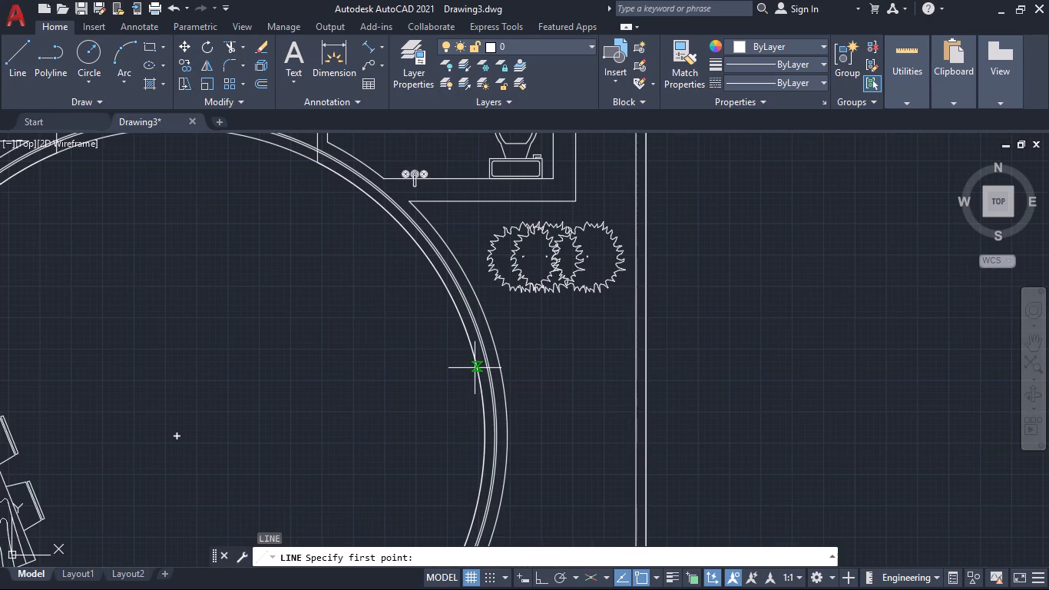
scroll(480, 392, down, 2)
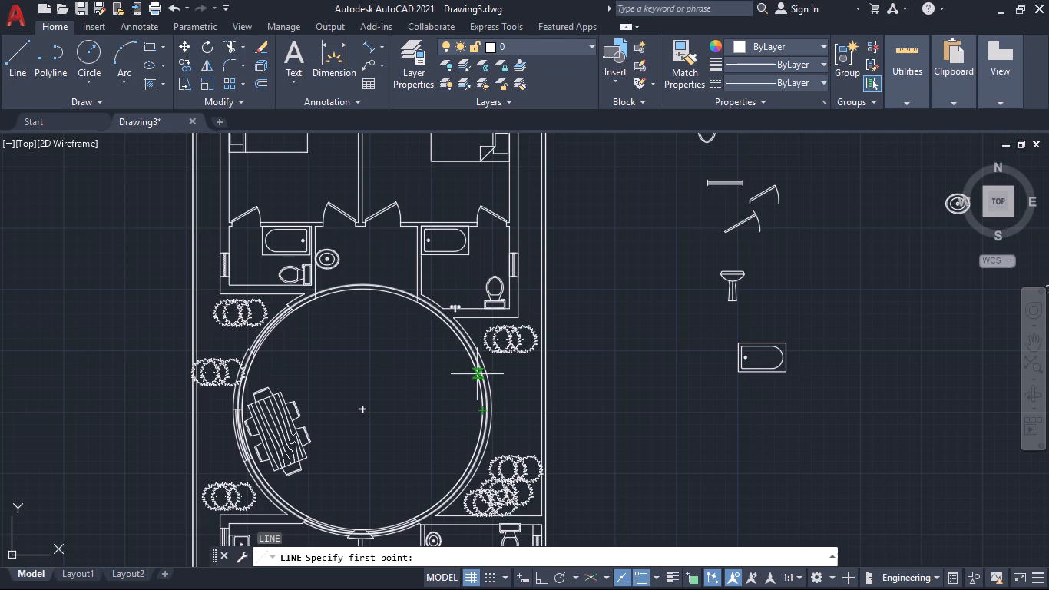
click(477, 442)
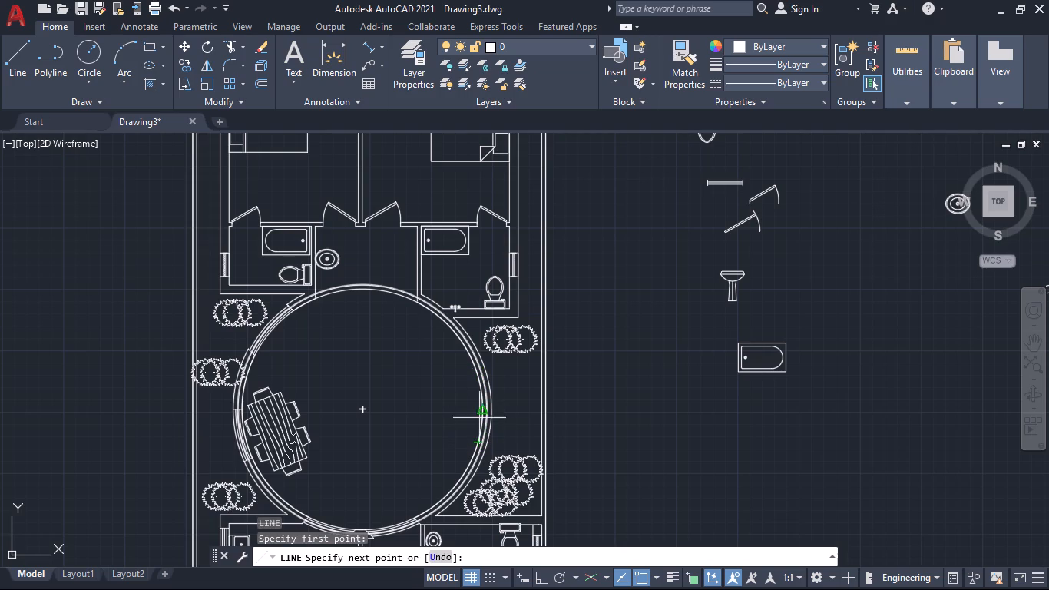
scroll(479, 393, up, 1)
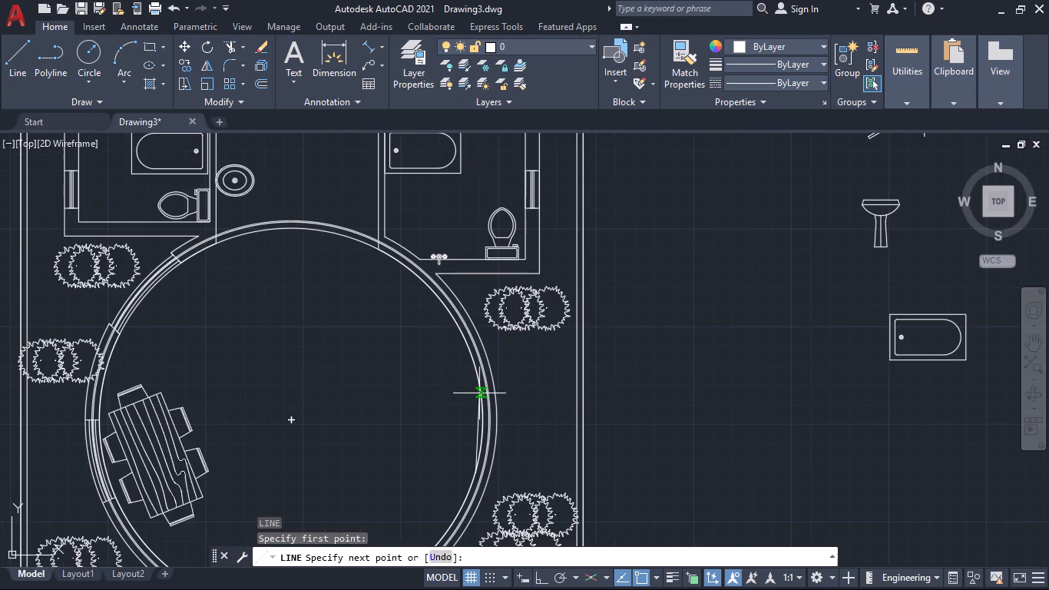
scroll(479, 393, up, 1)
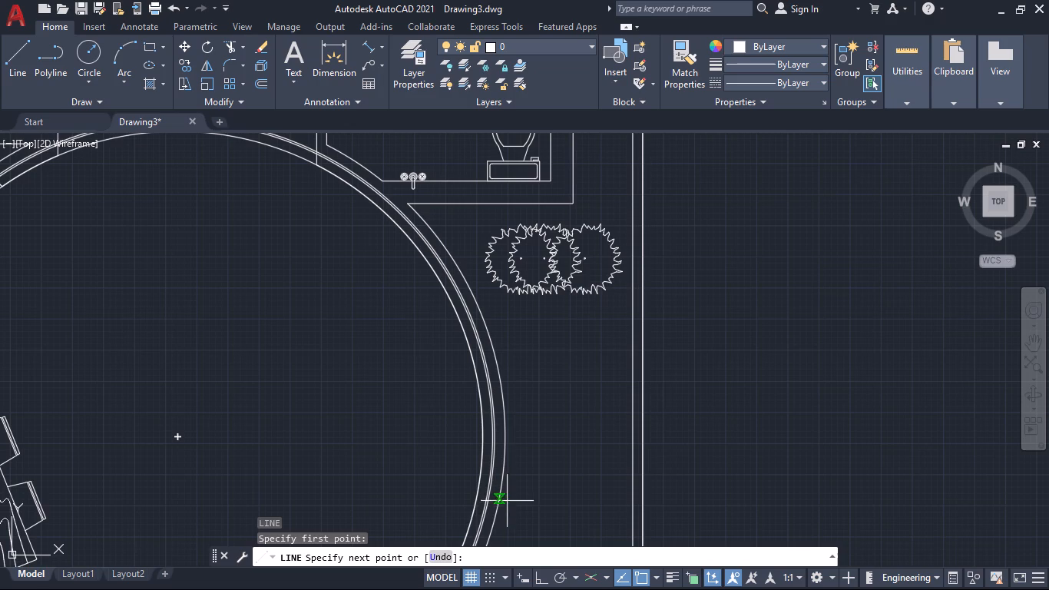
click(495, 524)
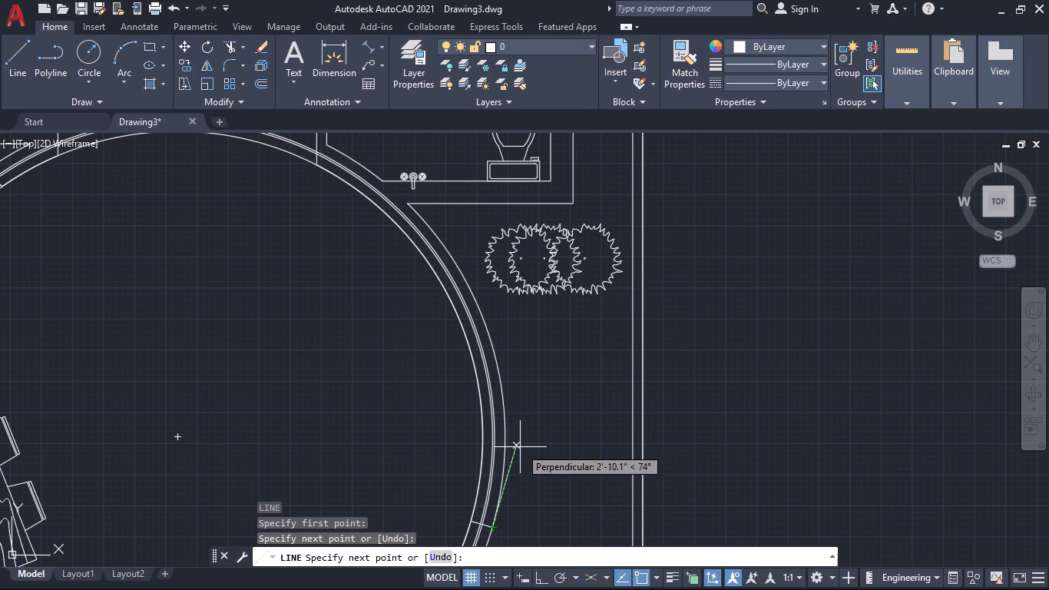
key(space)
Draw a second short line across the east wall thickness as the window's north end, then end the line command.
key(space)
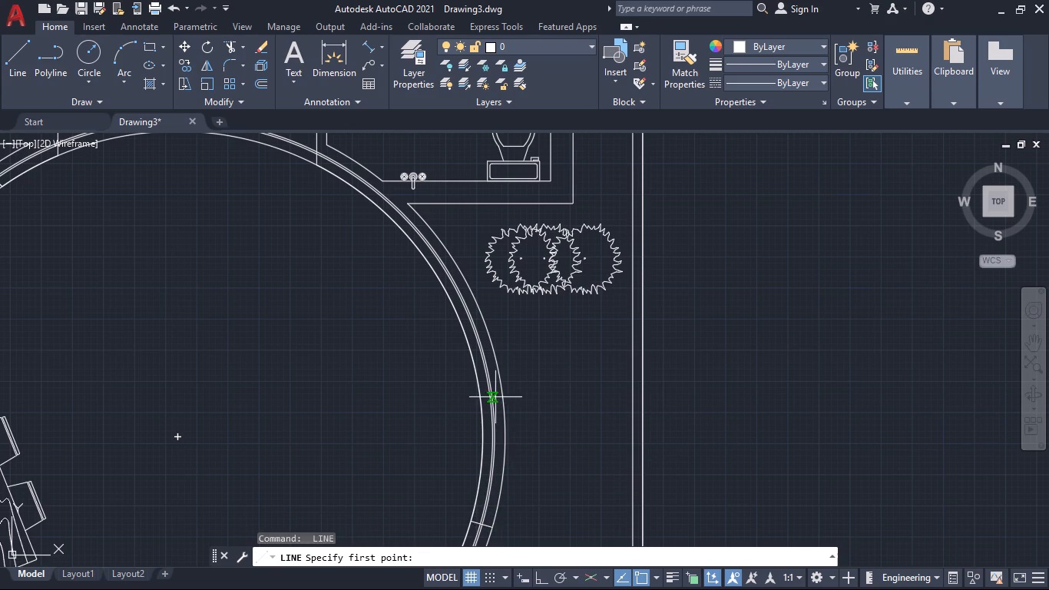
click(478, 387)
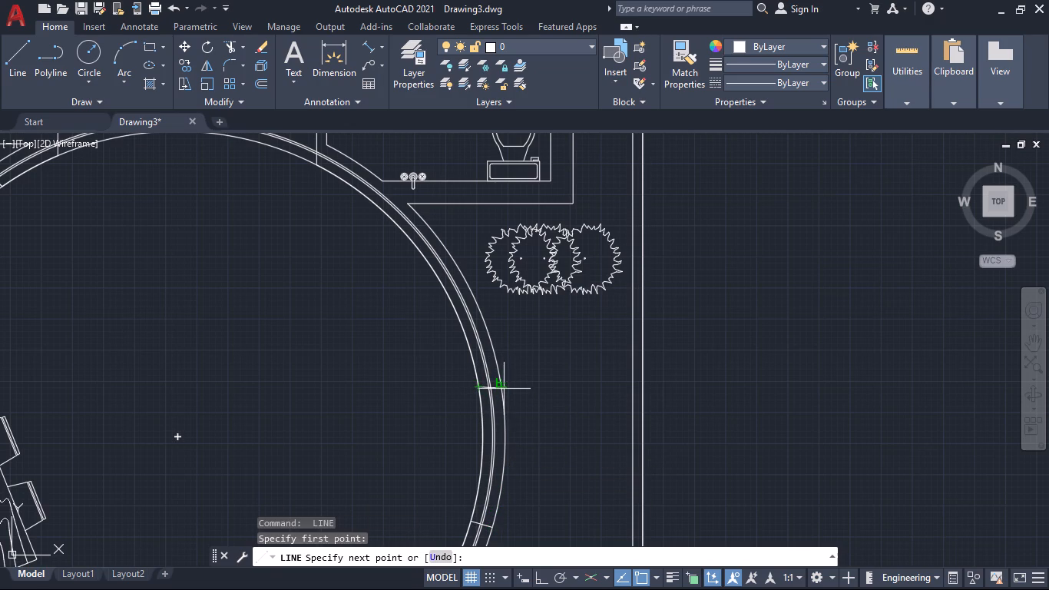
click(508, 387)
scroll(556, 413, down, 3)
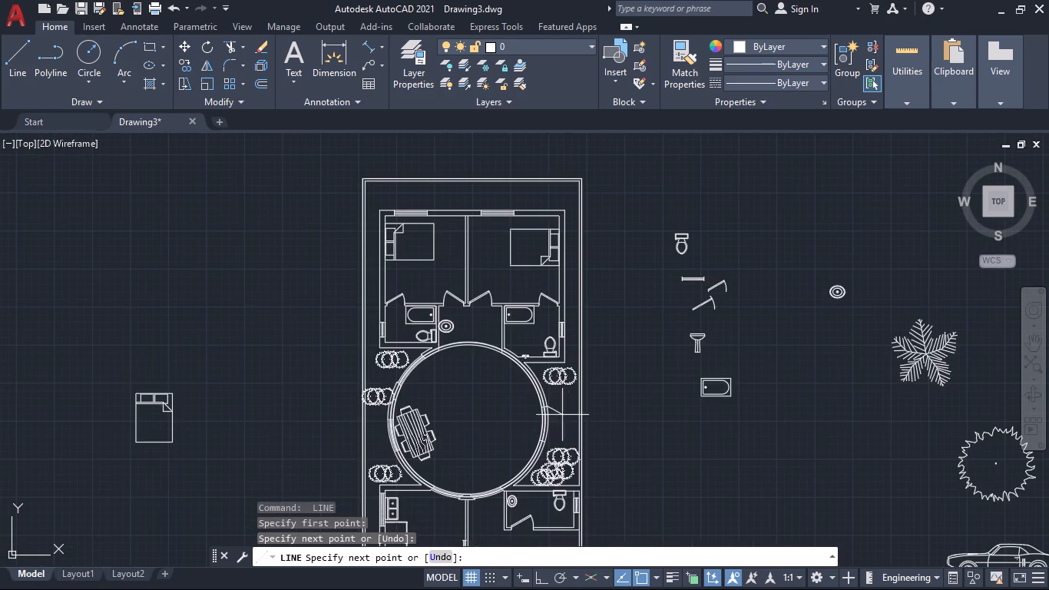
scroll(557, 414, up, 2)
key(Escape)
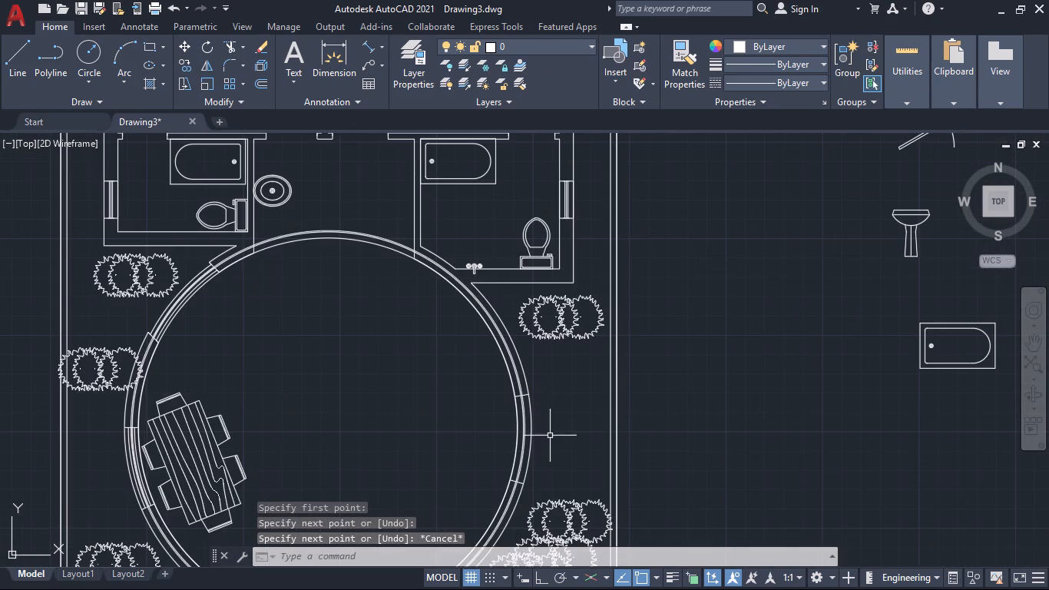
Trim the two mid-wall circles beyond both end lines in the east wall, keeping the glazing arcs between them, and end trimming.
scroll(549, 438, down, 1)
scroll(550, 440, up, 1)
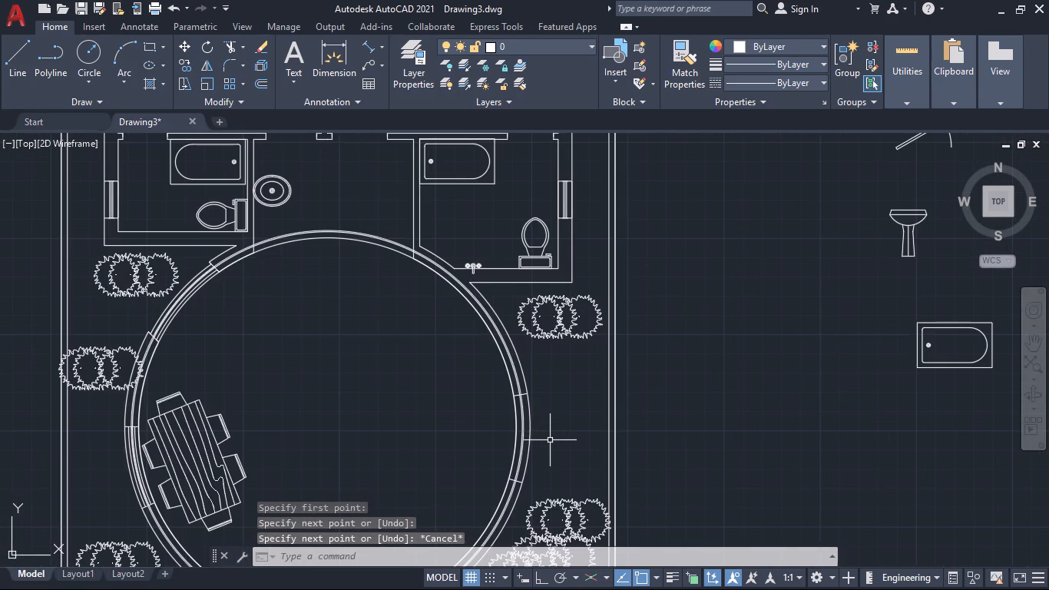
text(tr)
key(Return)
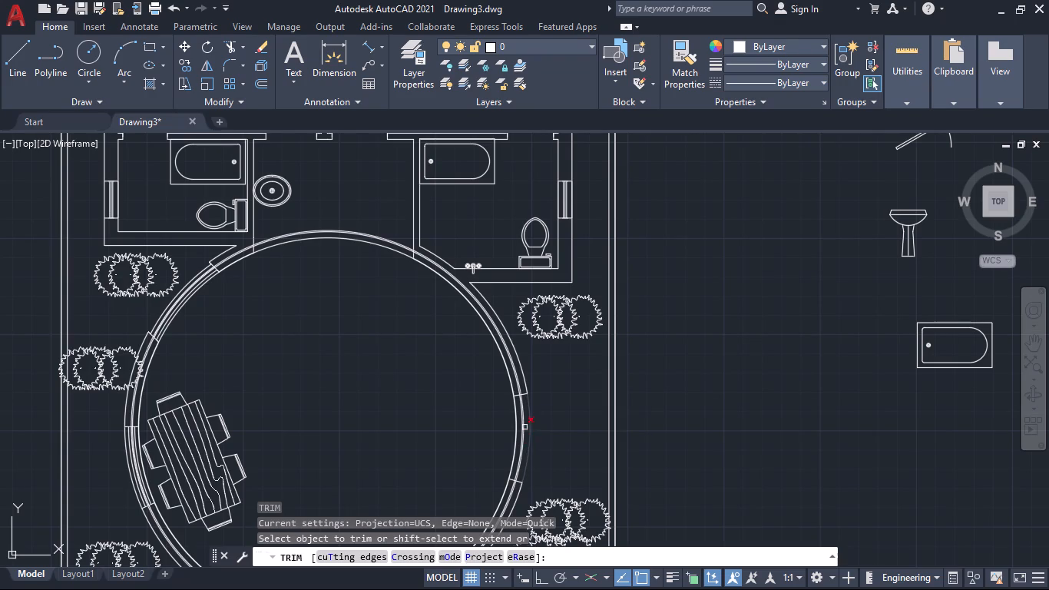
click(511, 495)
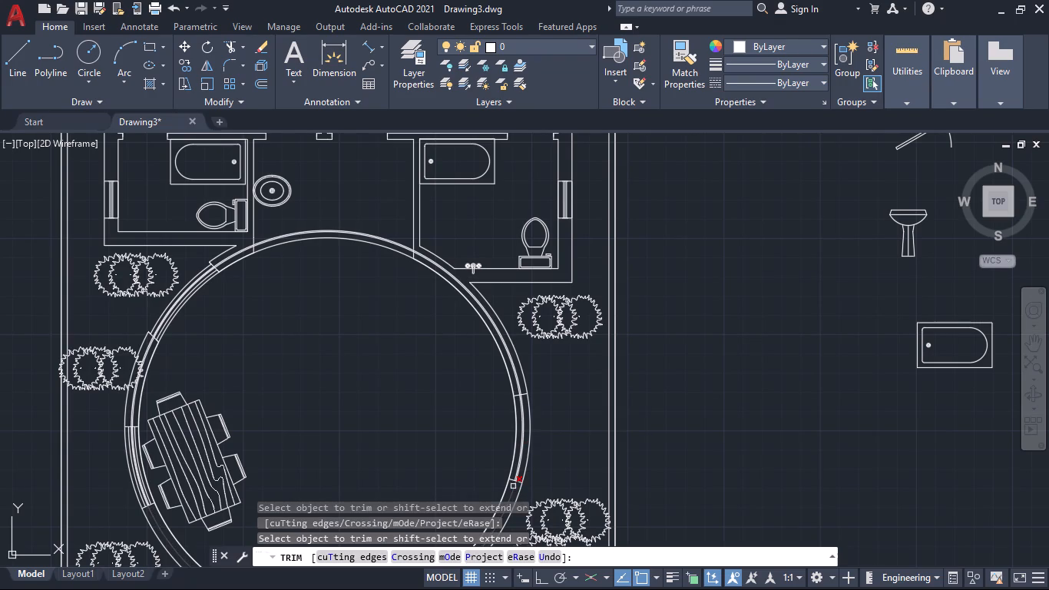
click(513, 489)
click(515, 381)
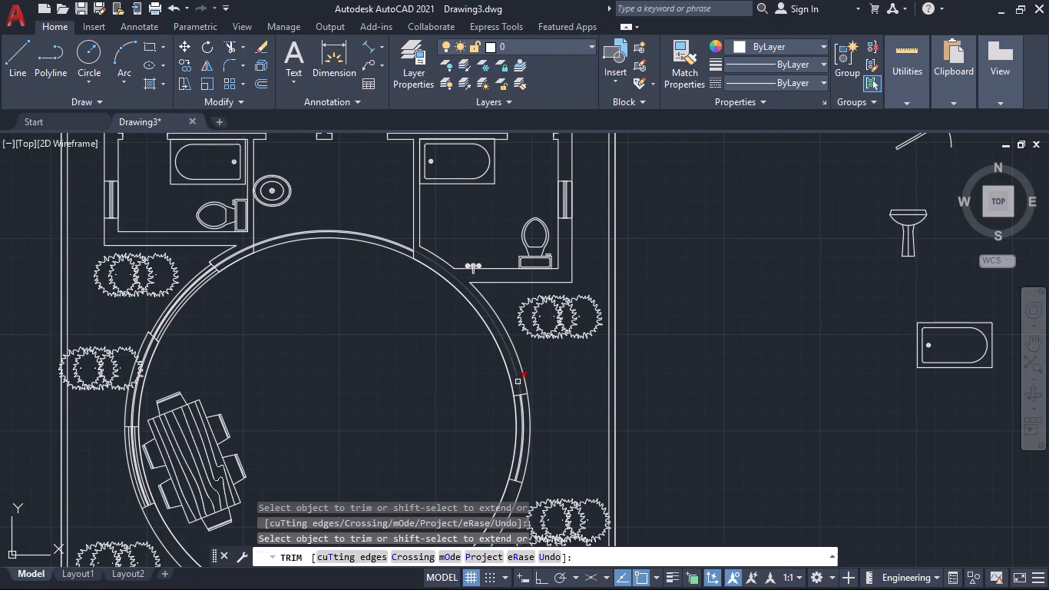
click(518, 381)
scroll(515, 440, up, 3)
scroll(524, 438, down, 3)
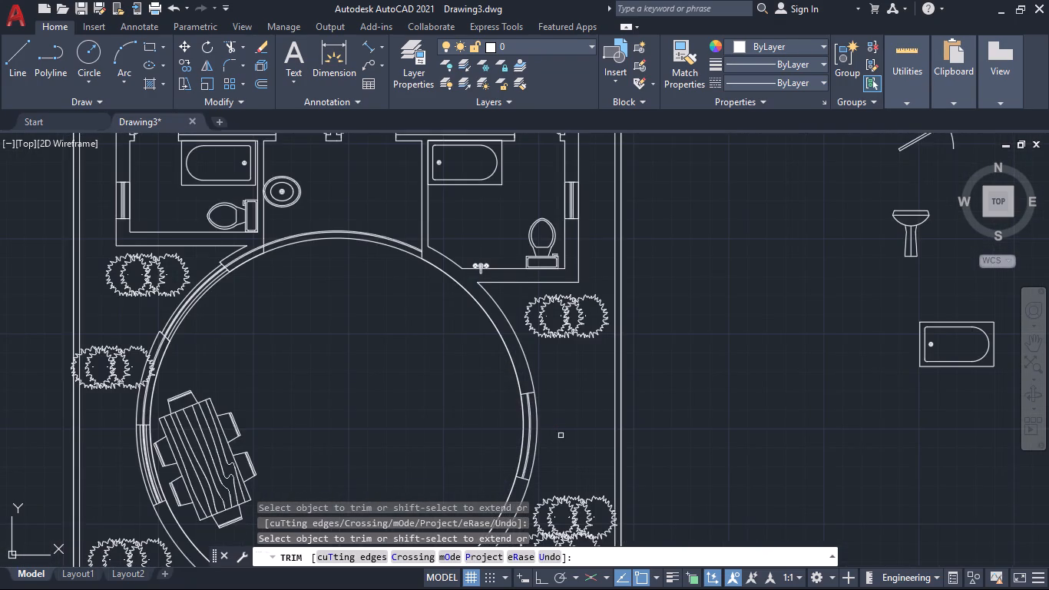
middle_drag(568, 432, 574, 314)
scroll(579, 324, down, 1)
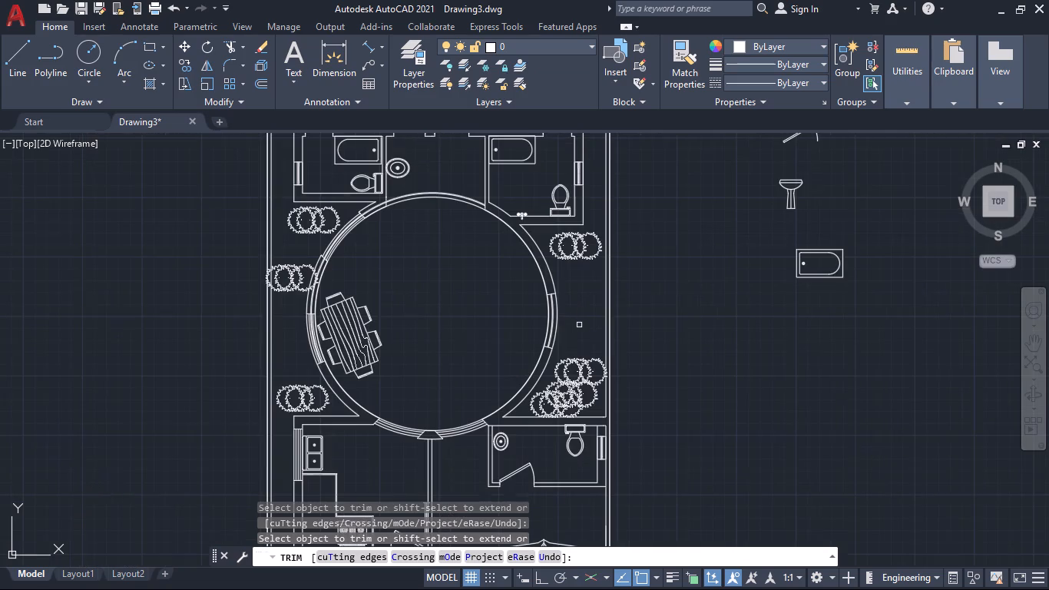
scroll(363, 289, up, 1)
key(Escape)
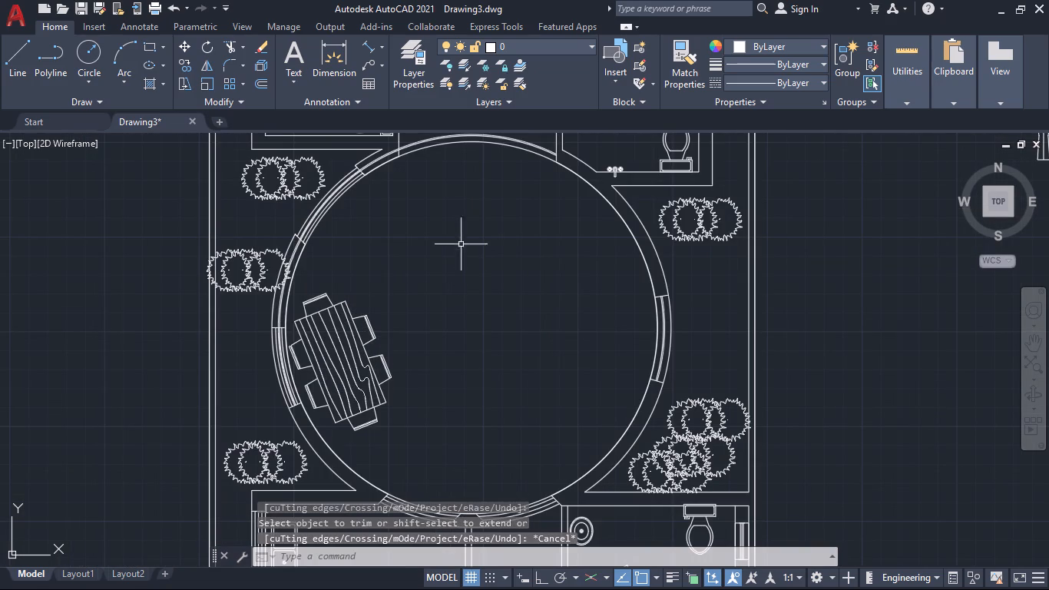
Erase the two leftover mid-wall arcs running along the round room's north and west walls.
click(293, 250)
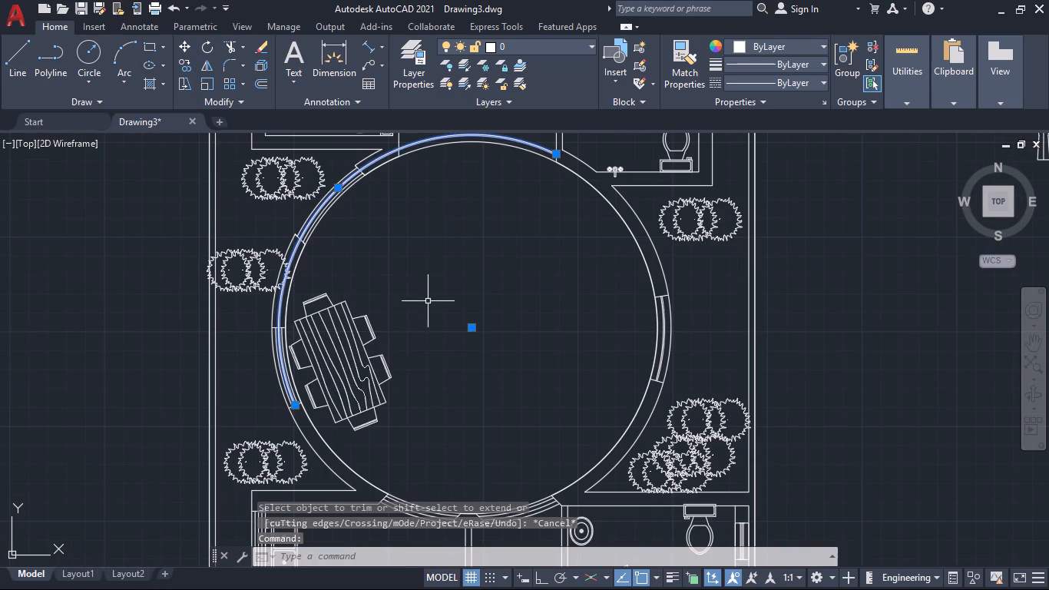
key(Delete)
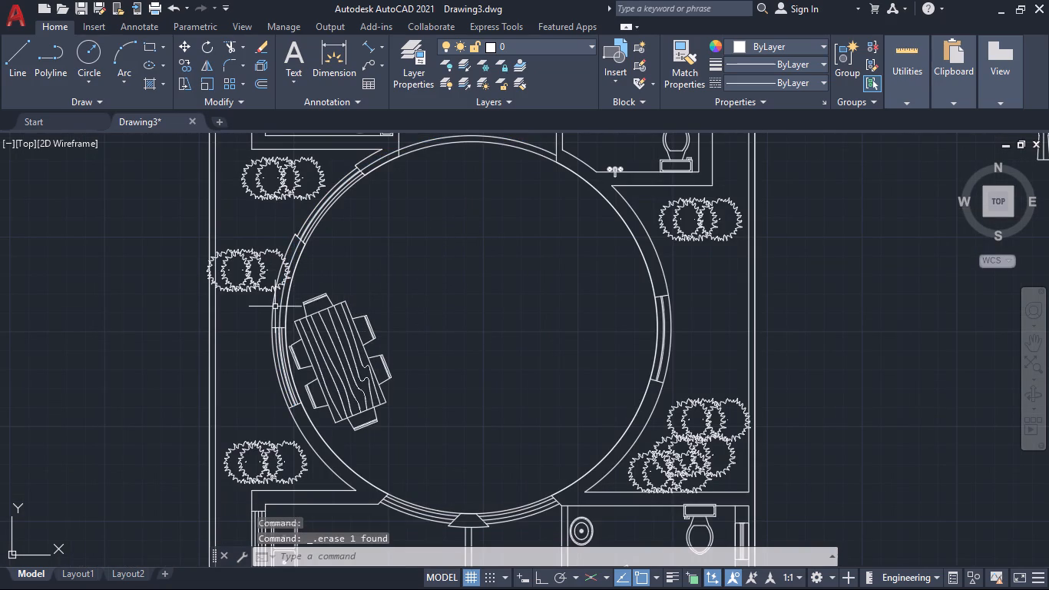
click(280, 308)
key(Delete)
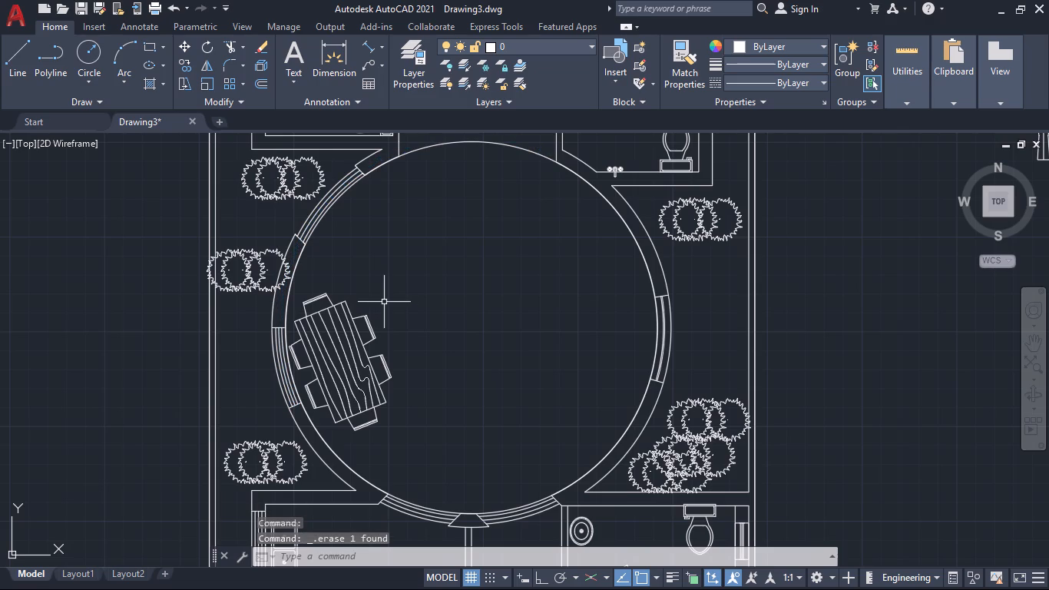
Erase the leftover full circle lying on the inner face of the round room's wall.
middle_drag(500, 313, 441, 370)
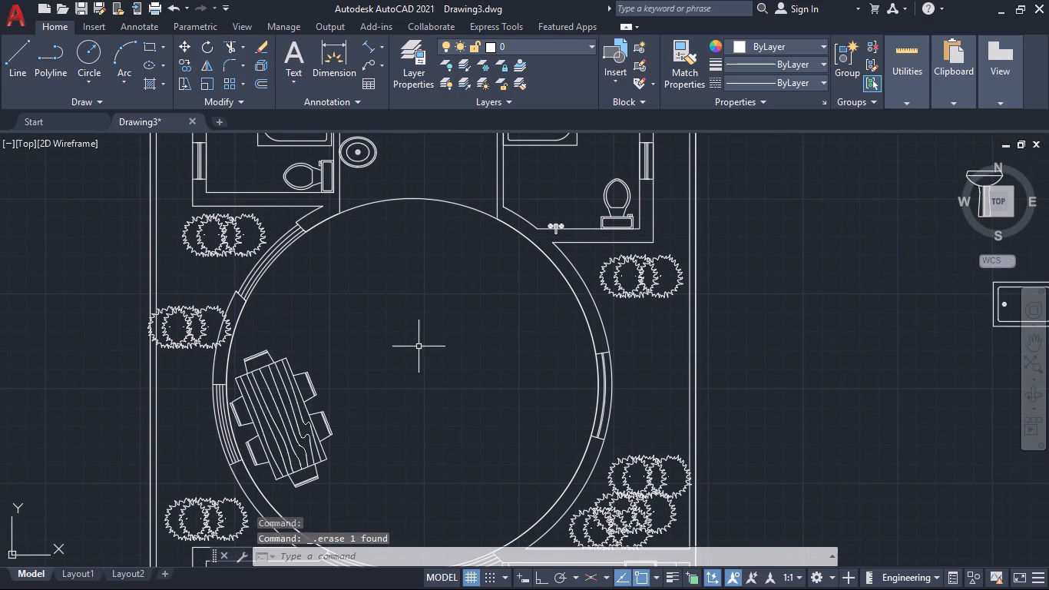
scroll(419, 345, down, 2)
scroll(394, 315, up, 2)
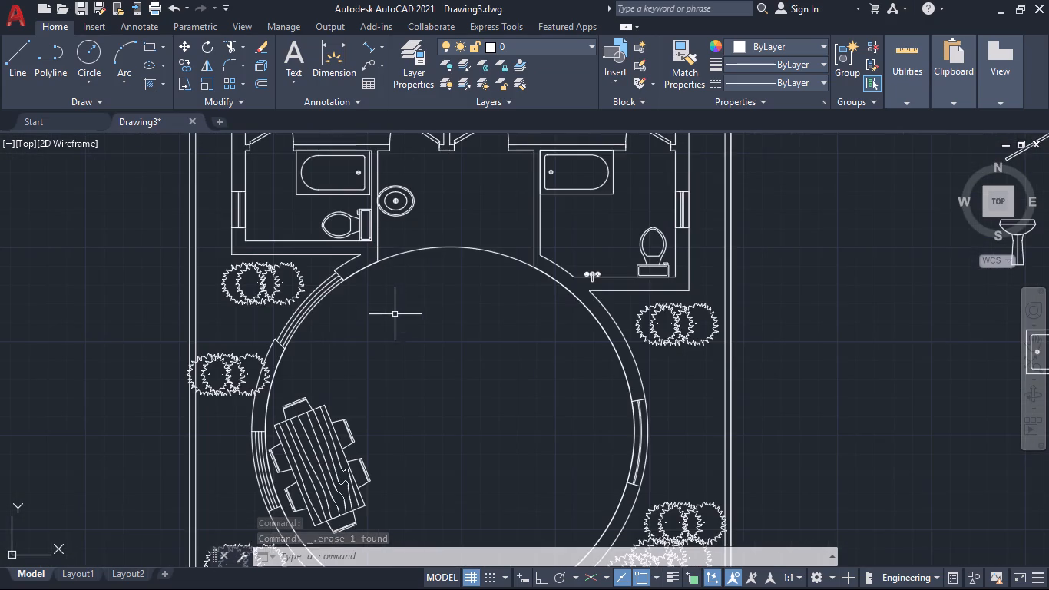
middle_drag(429, 313, 422, 413)
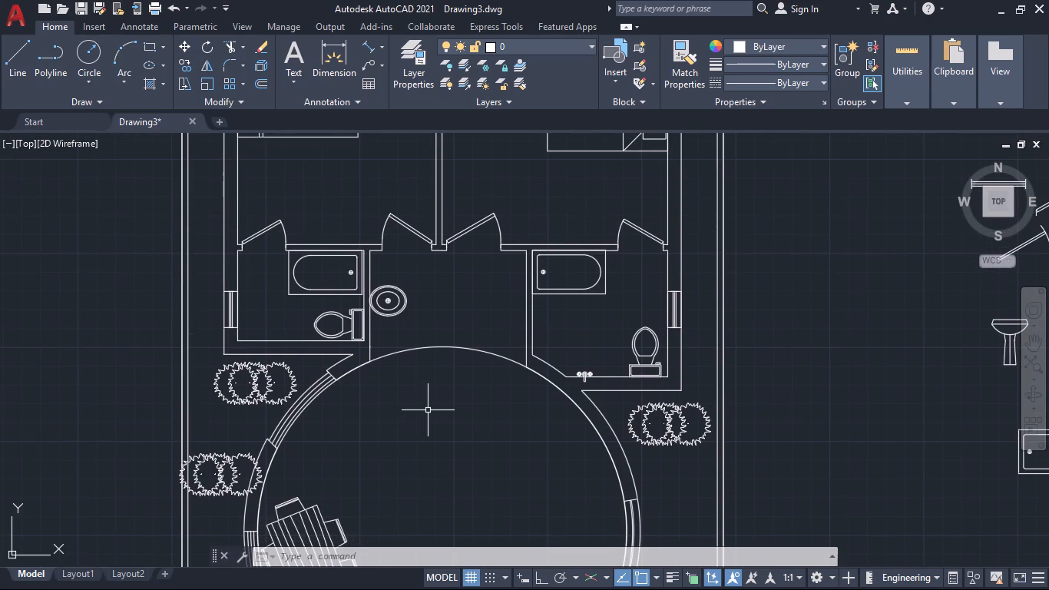
click(435, 348)
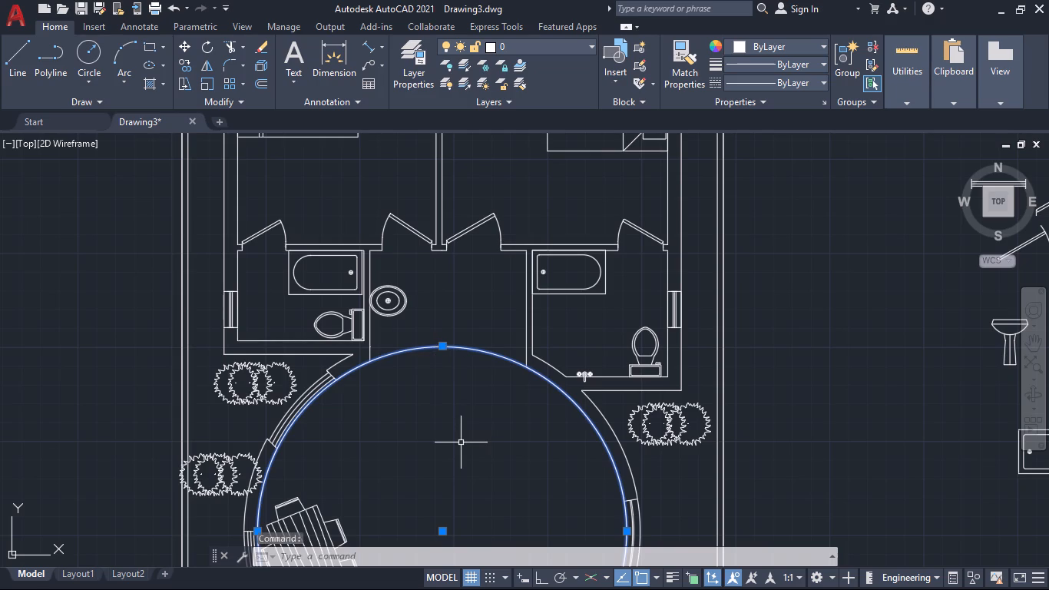
key(Delete)
Trim the inner and outer wall faces between the new window's end lines in the round room's east wall, and end trimming.
scroll(497, 443, down, 2)
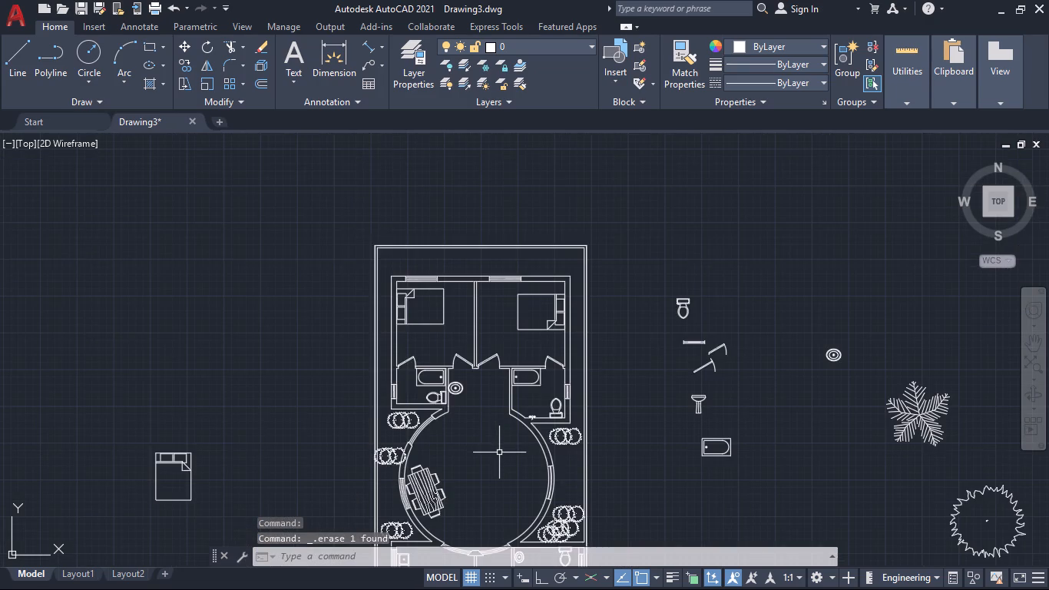
middle_drag(500, 452, 458, 386)
scroll(493, 430, up, 2)
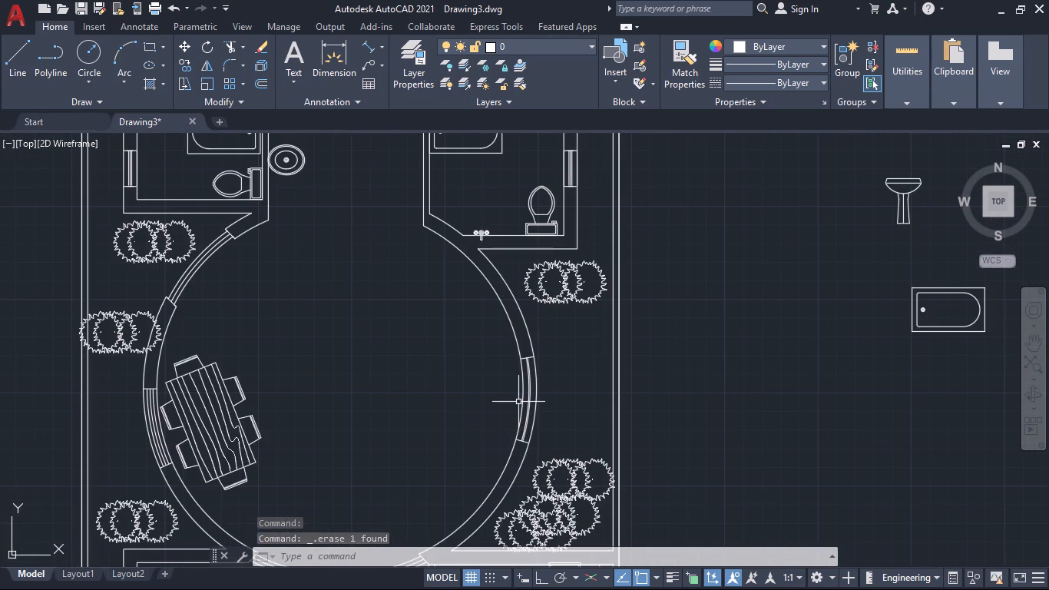
scroll(518, 401, up, 1)
scroll(495, 400, down, 1)
scroll(488, 402, up, 1)
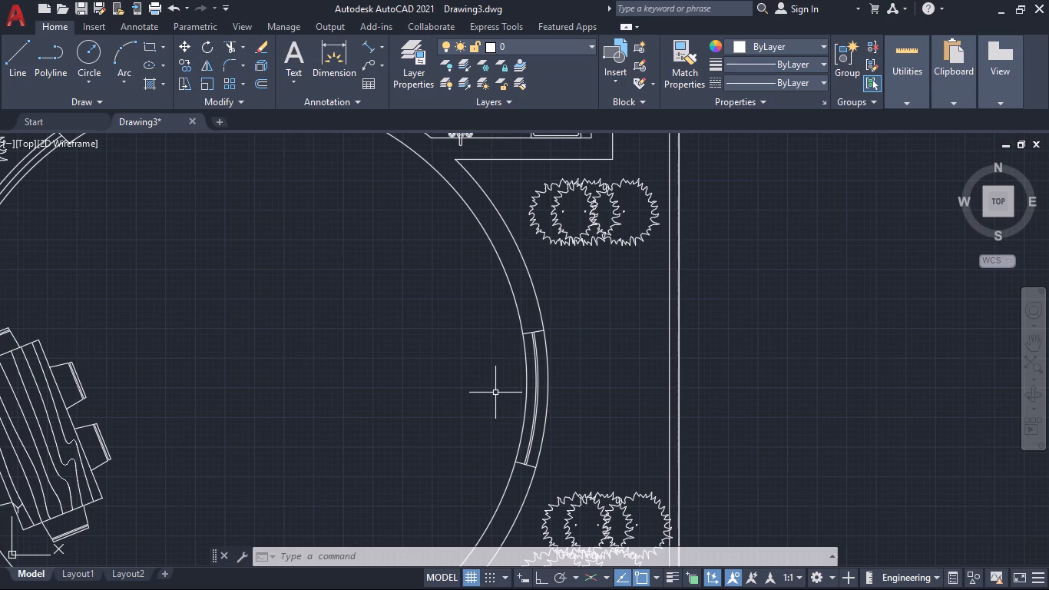
text(tr)
key(Return)
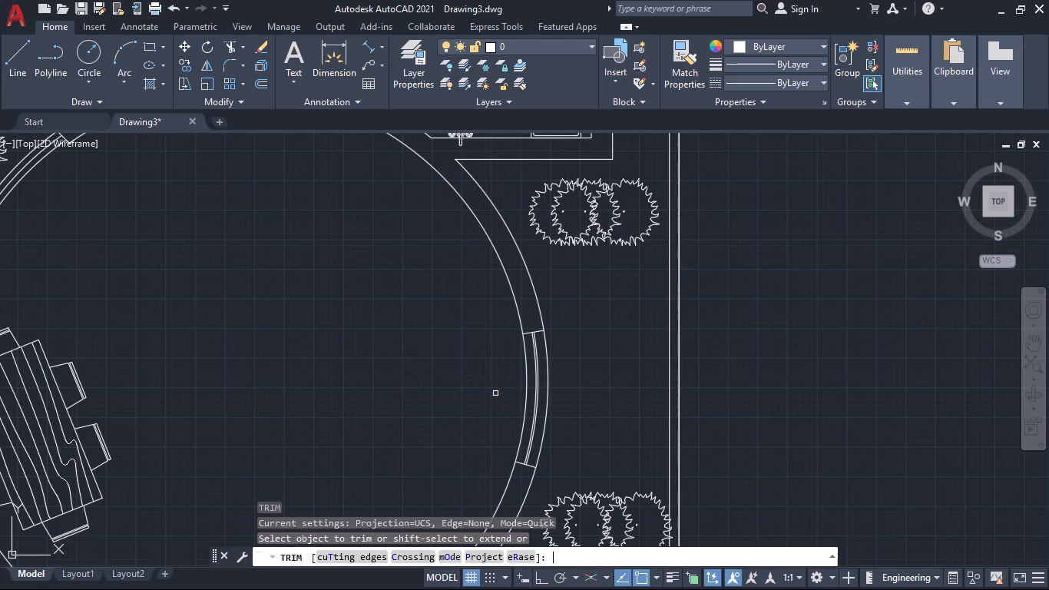
click(524, 366)
click(549, 366)
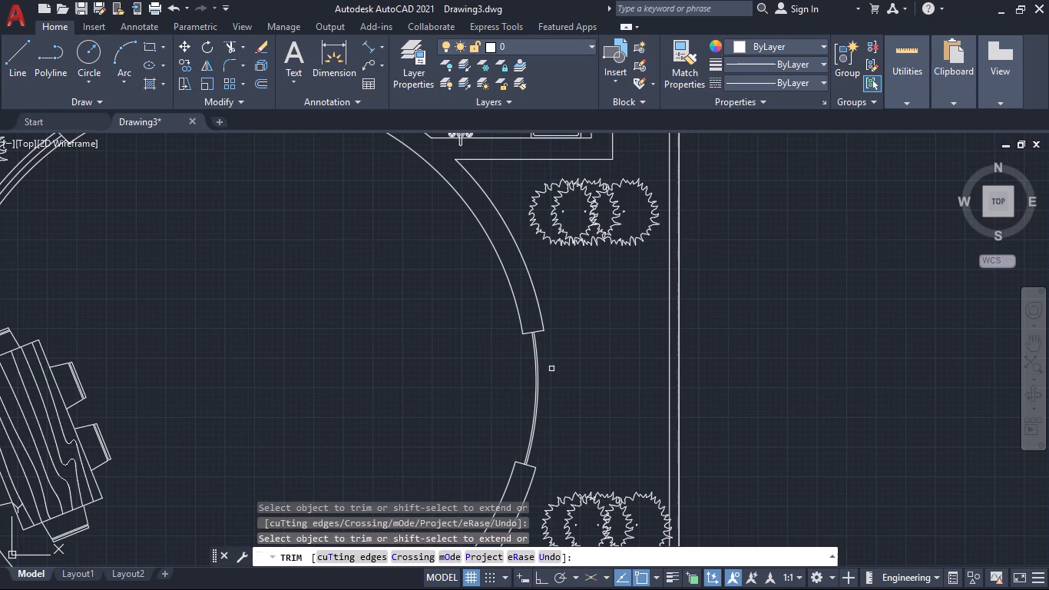
scroll(577, 388, down, 2)
middle_drag(505, 429, 492, 354)
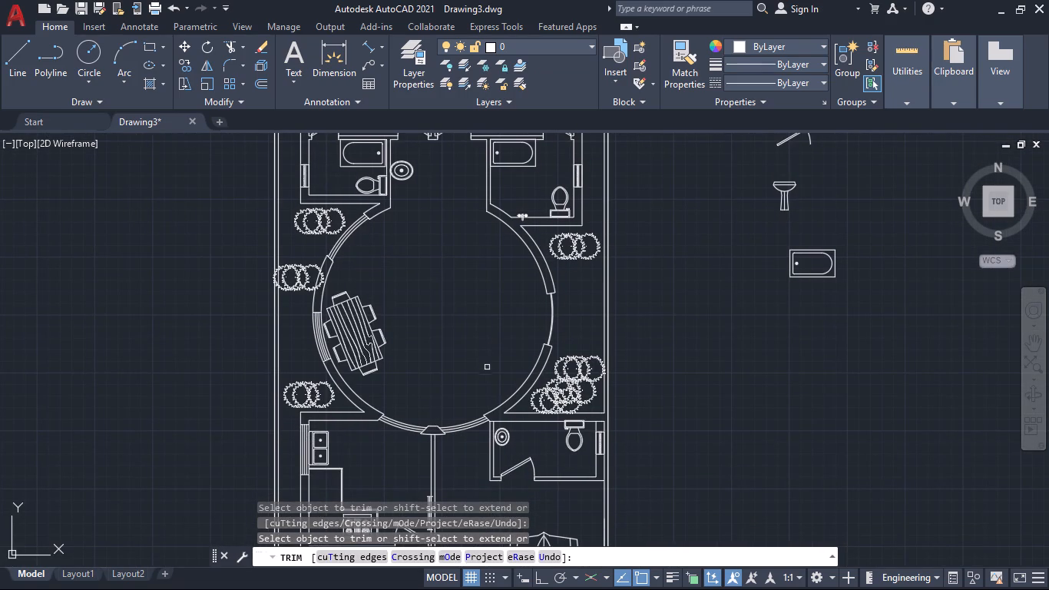
key(Escape)
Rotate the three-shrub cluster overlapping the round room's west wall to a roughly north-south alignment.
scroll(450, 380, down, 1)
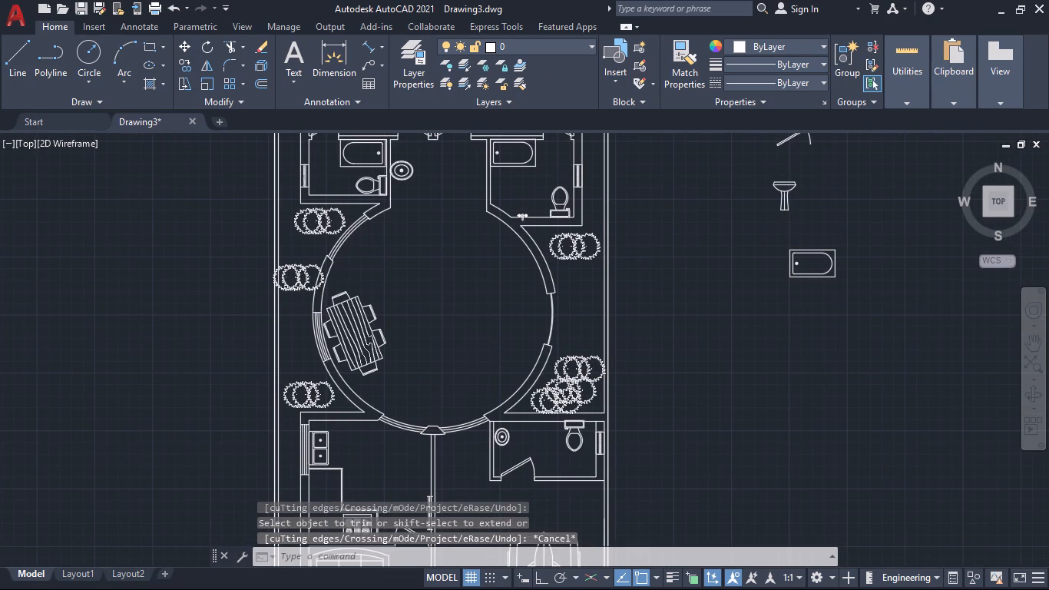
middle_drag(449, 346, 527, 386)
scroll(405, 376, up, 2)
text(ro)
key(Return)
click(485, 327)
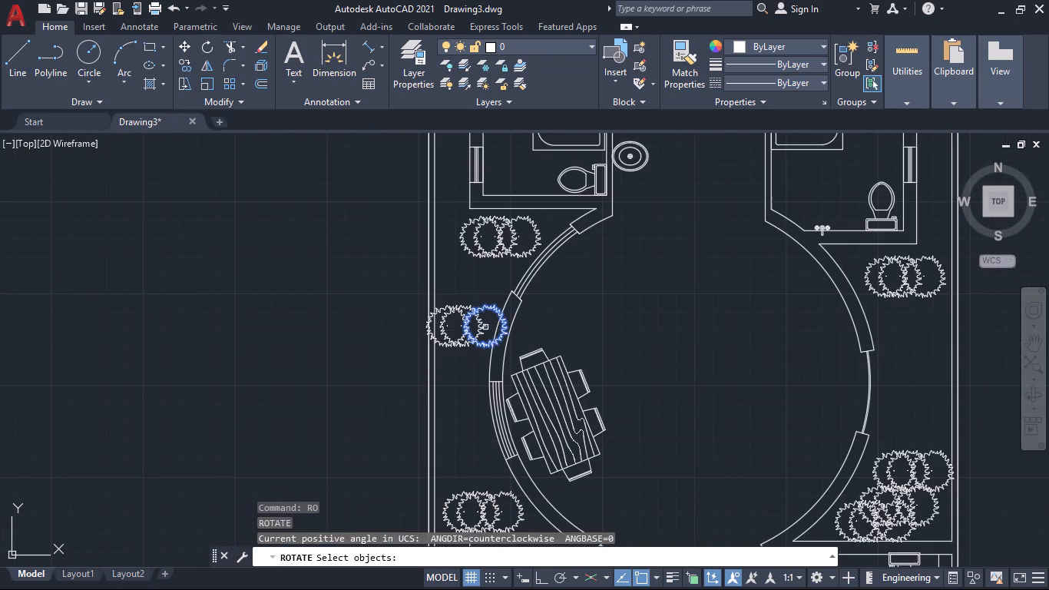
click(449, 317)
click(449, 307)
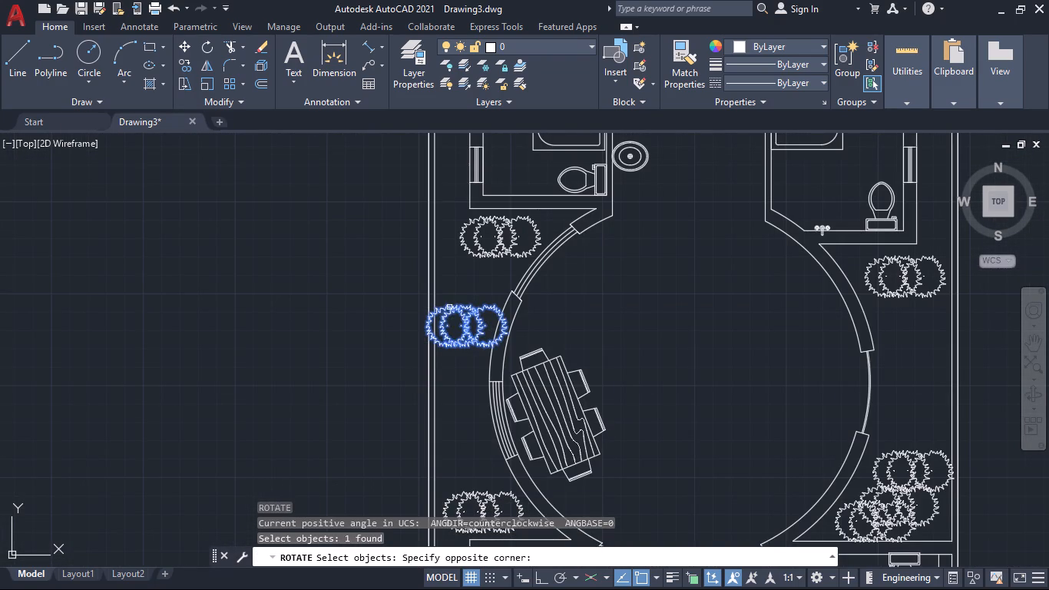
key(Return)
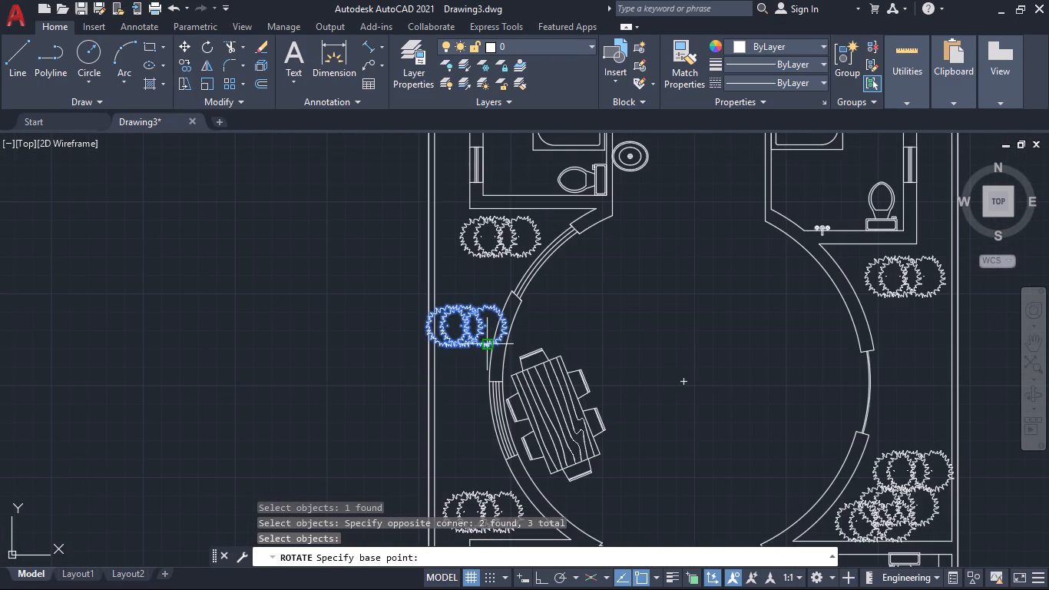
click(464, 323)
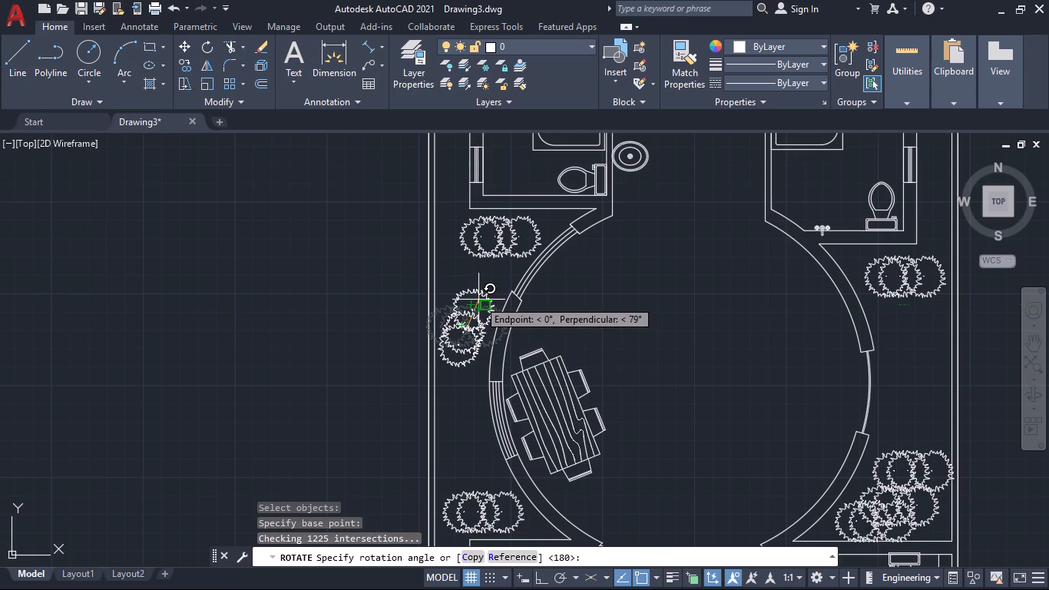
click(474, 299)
Erase the three overlapping shrubs between the round room's west wall and the boundary wall.
scroll(476, 370, down, 2)
click(480, 382)
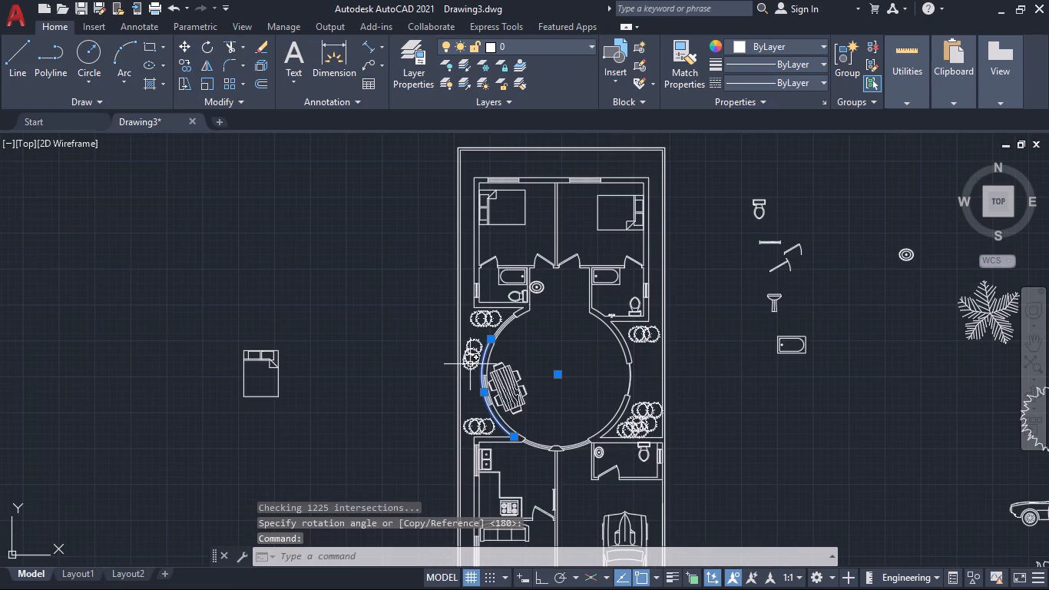
key(Escape)
click(468, 372)
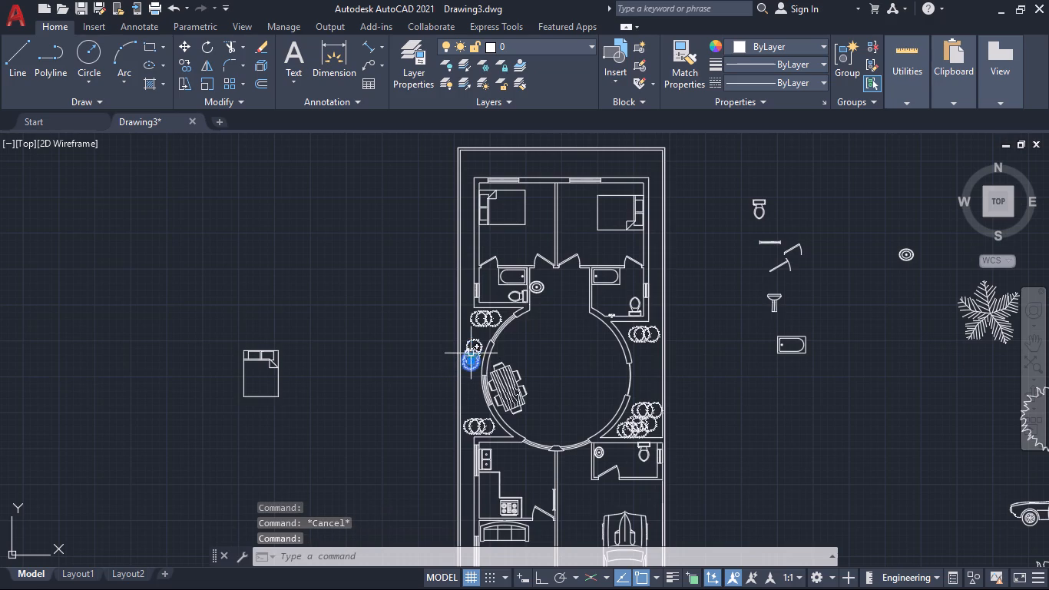
click(471, 353)
click(473, 343)
key(Escape)
scroll(466, 361, up, 4)
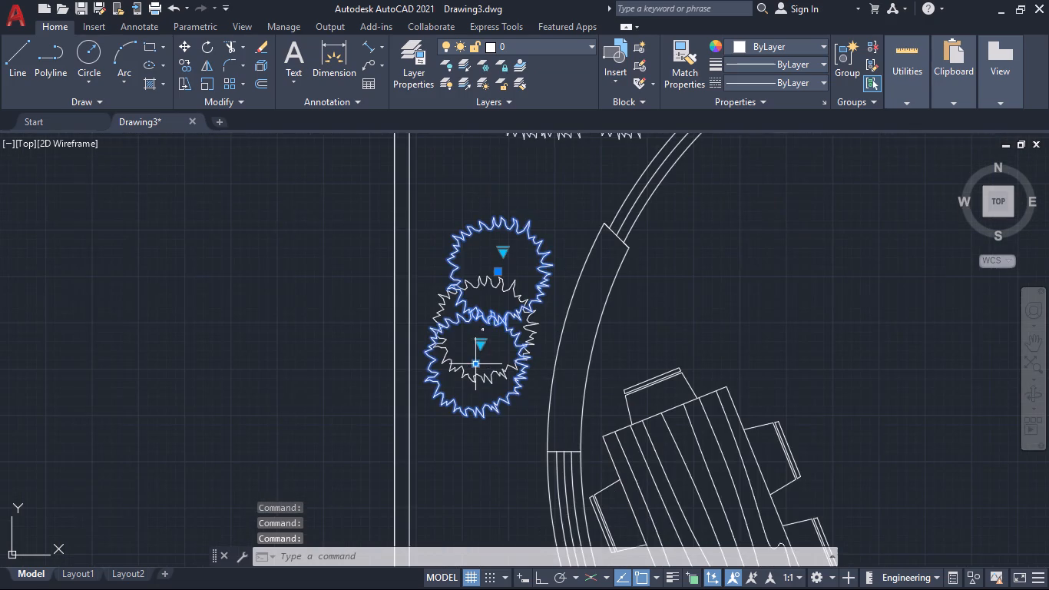
click(469, 376)
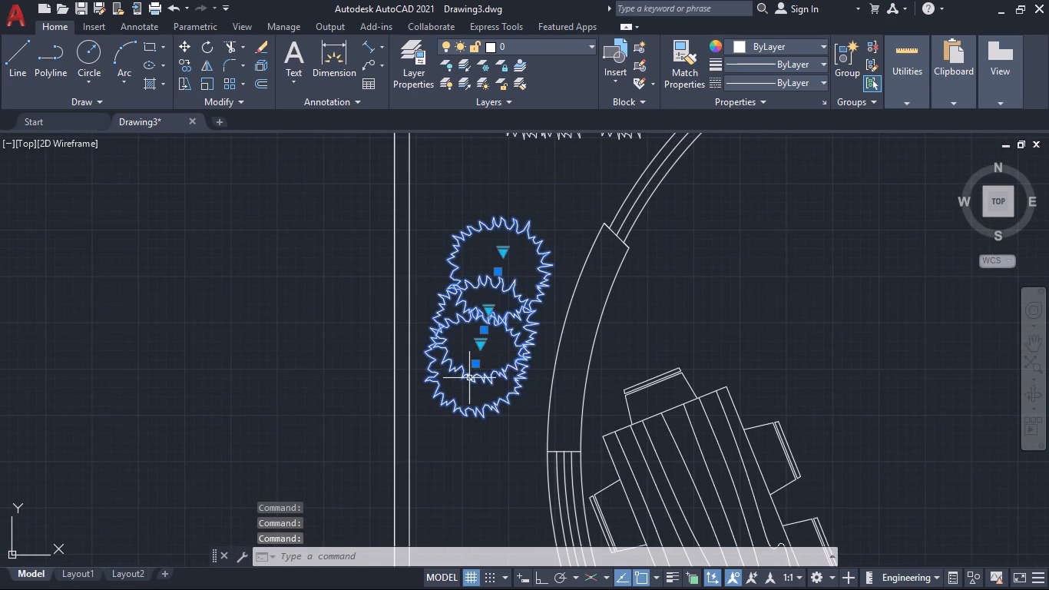
key(Delete)
Examine the floor plan's round room, kitchen, living room, garage and landscaping.
scroll(478, 384, down, 3)
middle_drag(485, 375, 484, 299)
scroll(478, 396, up, 2)
scroll(491, 399, down, 3)
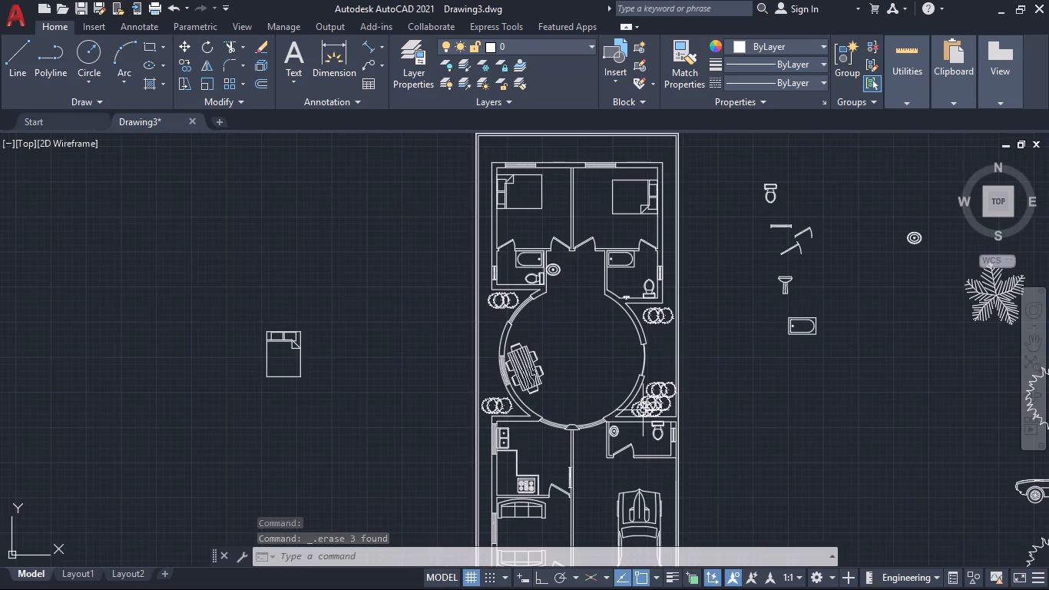
scroll(742, 386, down, 2)
scroll(756, 396, up, 1)
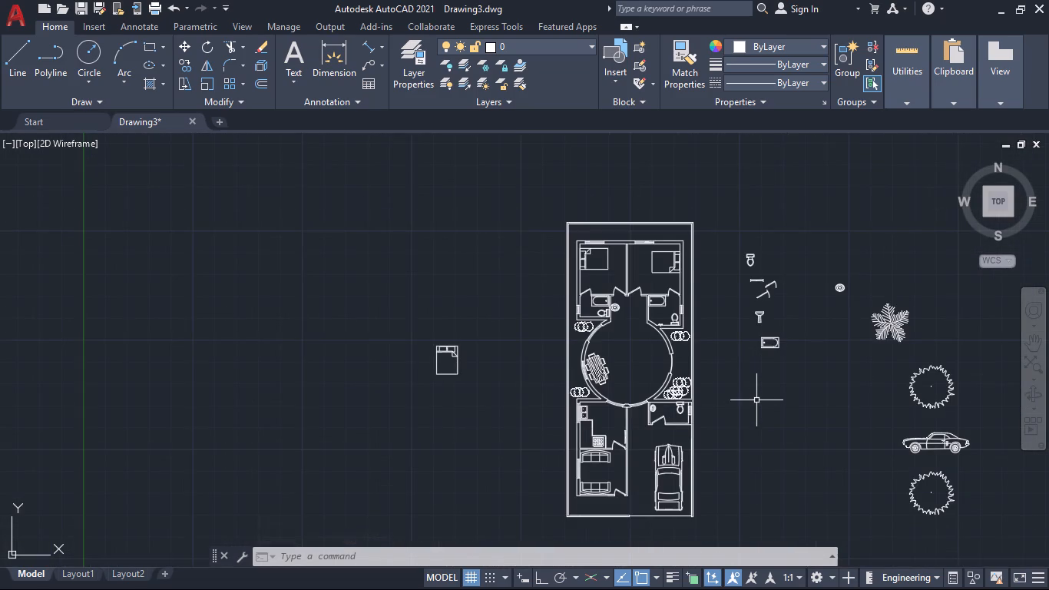
middle_drag(756, 408, 686, 359)
scroll(667, 395, up, 2)
middle_drag(658, 416, 707, 317)
middle_drag(689, 334, 733, 388)
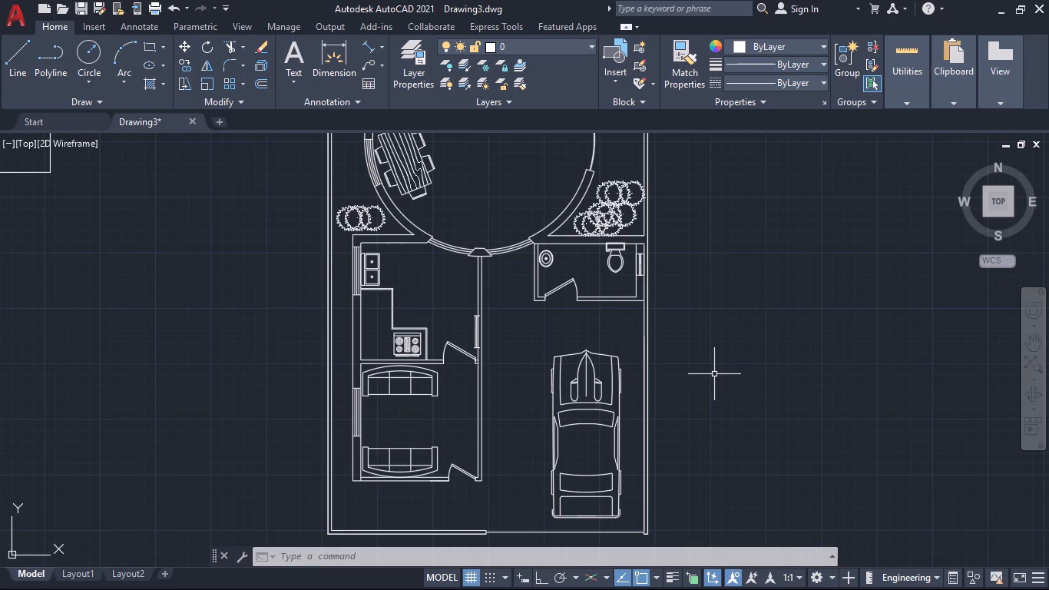
middle_drag(746, 335, 758, 441)
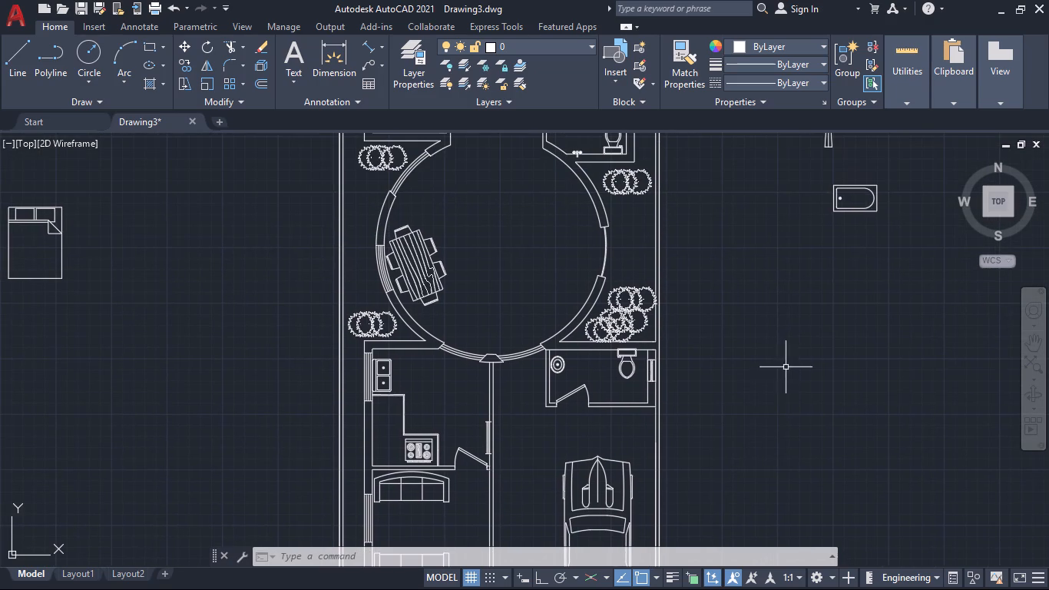
scroll(448, 374, up, 3)
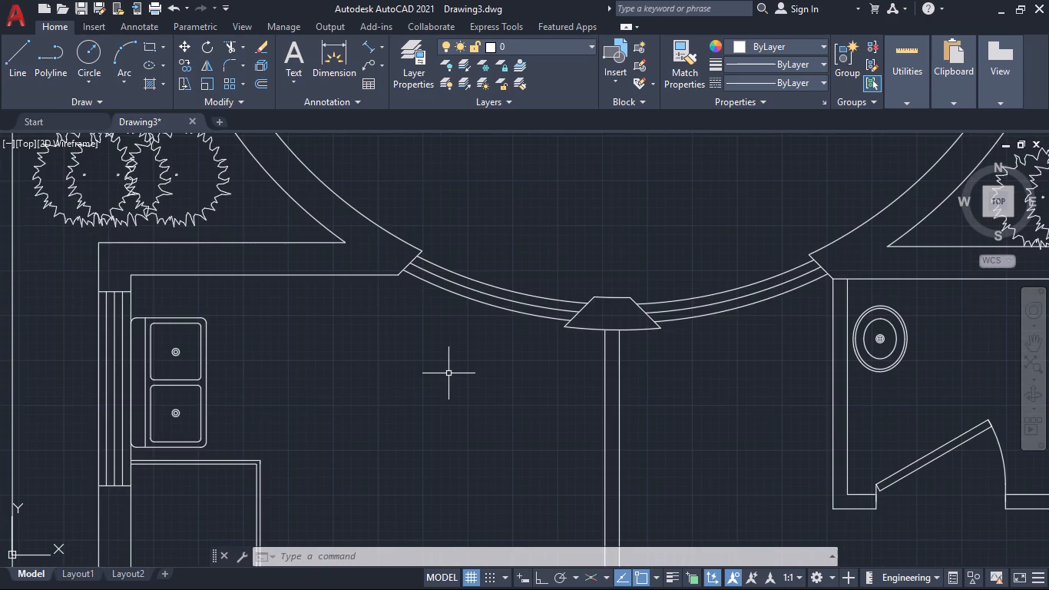
scroll(452, 370, down, 3)
scroll(738, 312, down, 1)
middle_drag(747, 307, 752, 314)
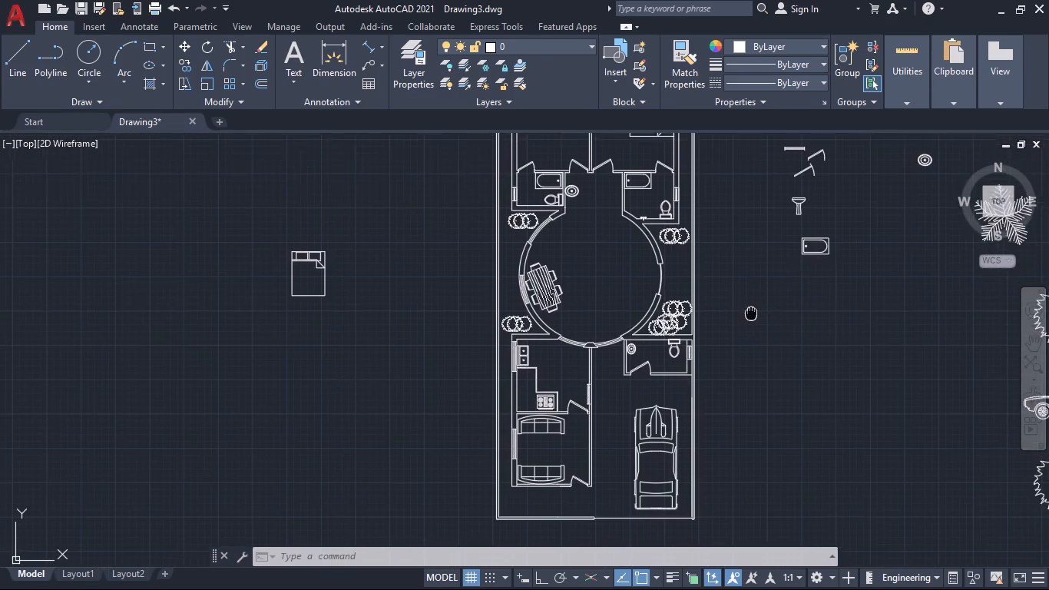
middle_drag(752, 314, 708, 343)
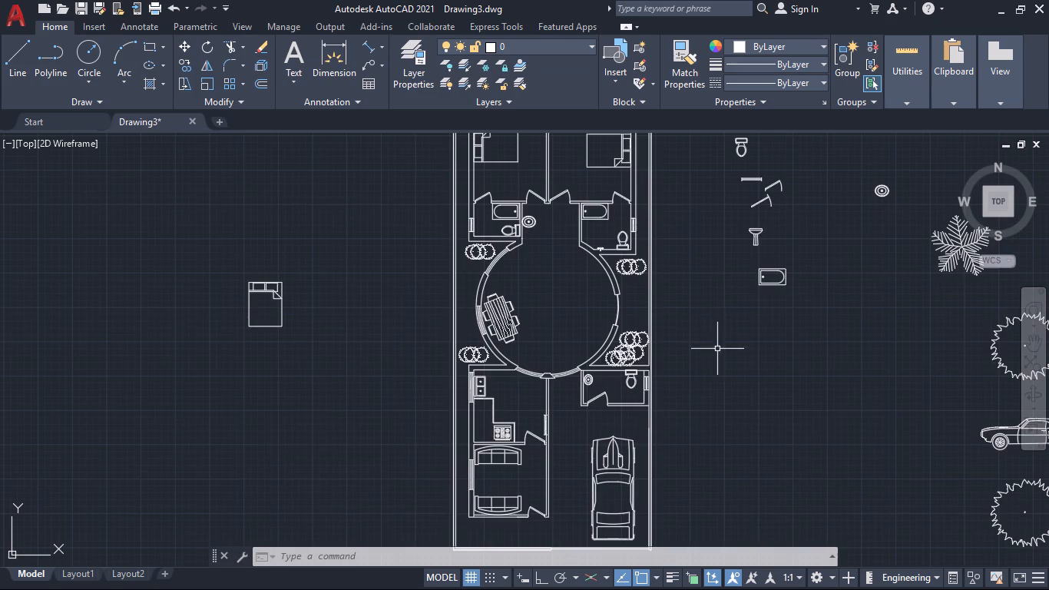
Erase all the spare fixture, door, window, plant and car blocks lying east of the floor plan.
scroll(726, 370, down, 1)
middle_drag(793, 398, 626, 340)
middle_drag(670, 330, 676, 360)
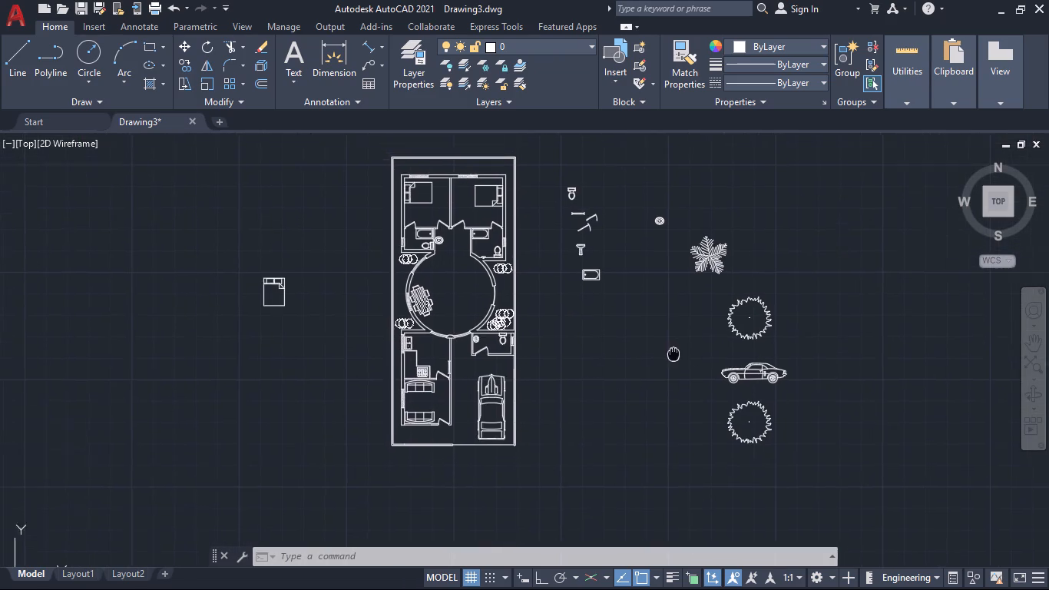
middle_drag(676, 360, 720, 439)
scroll(620, 317, up, 3)
scroll(621, 325, down, 4)
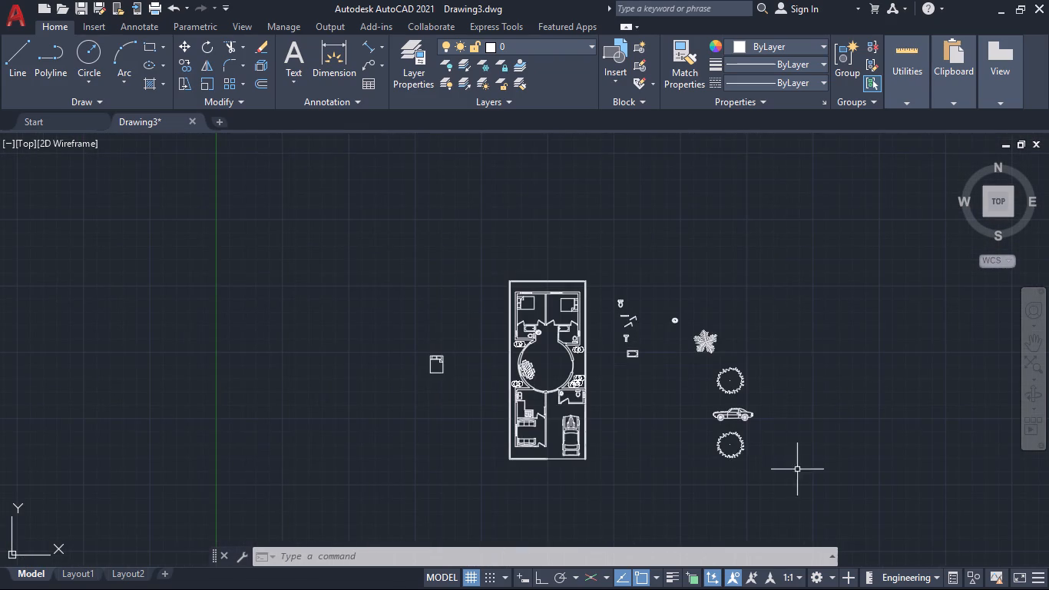
drag(799, 471, 776, 456)
click(620, 269)
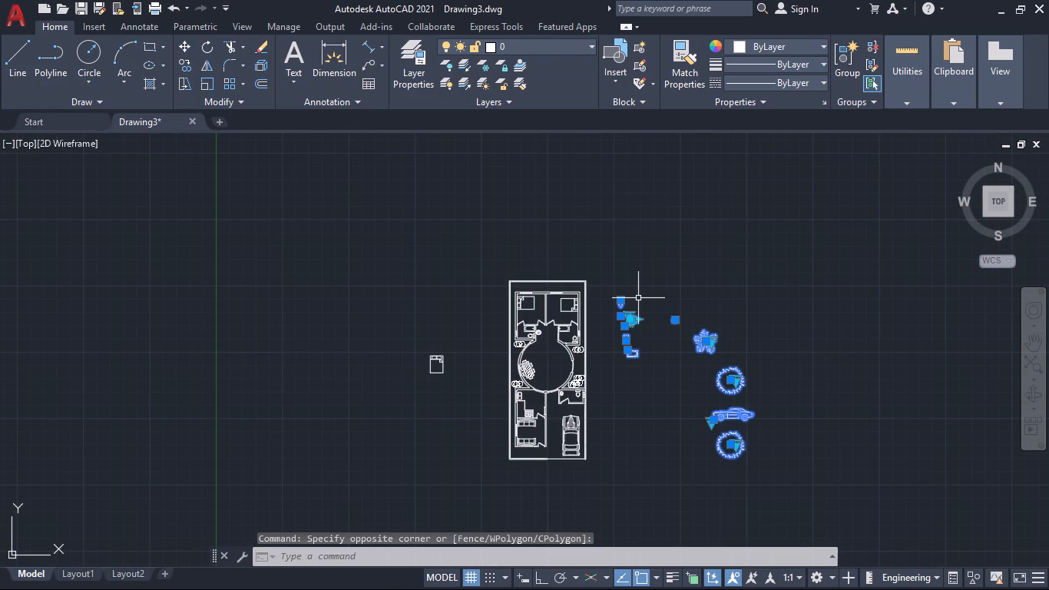
key(Delete)
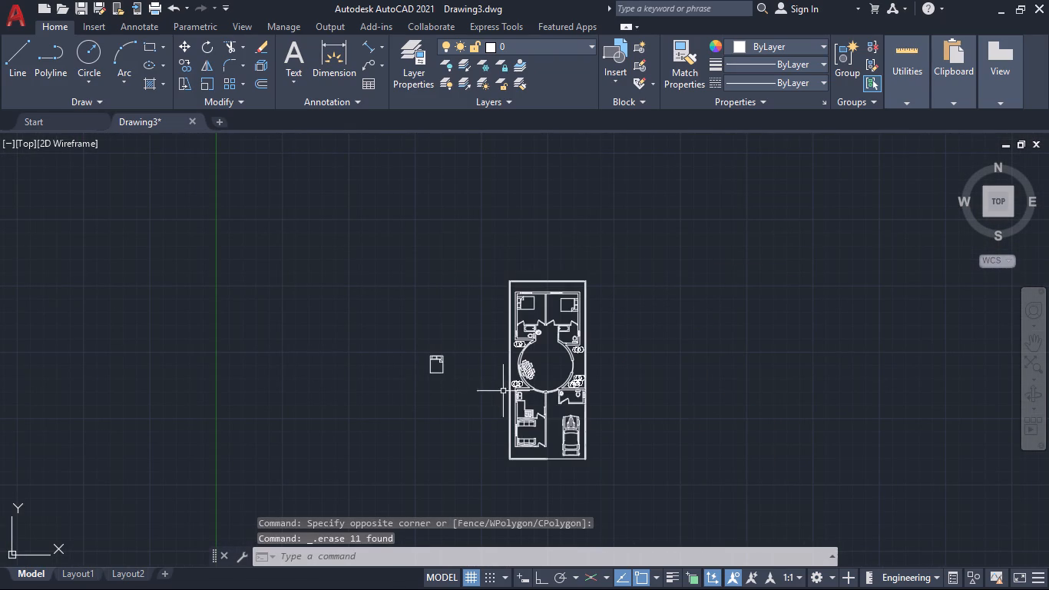
Erase the spare bed block lying west of the floor plan.
click(478, 393)
click(366, 316)
key(Delete)
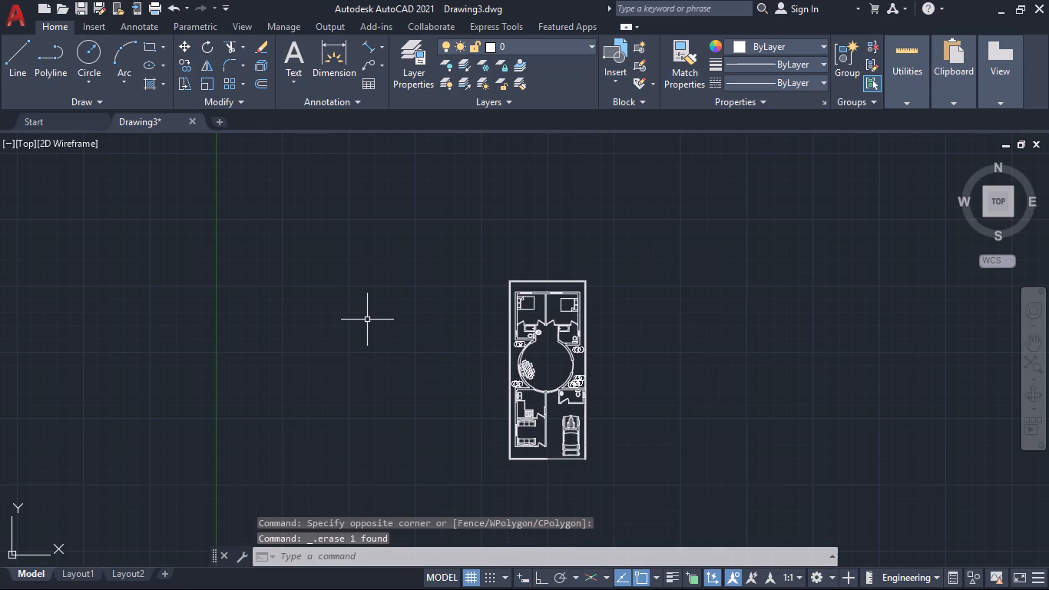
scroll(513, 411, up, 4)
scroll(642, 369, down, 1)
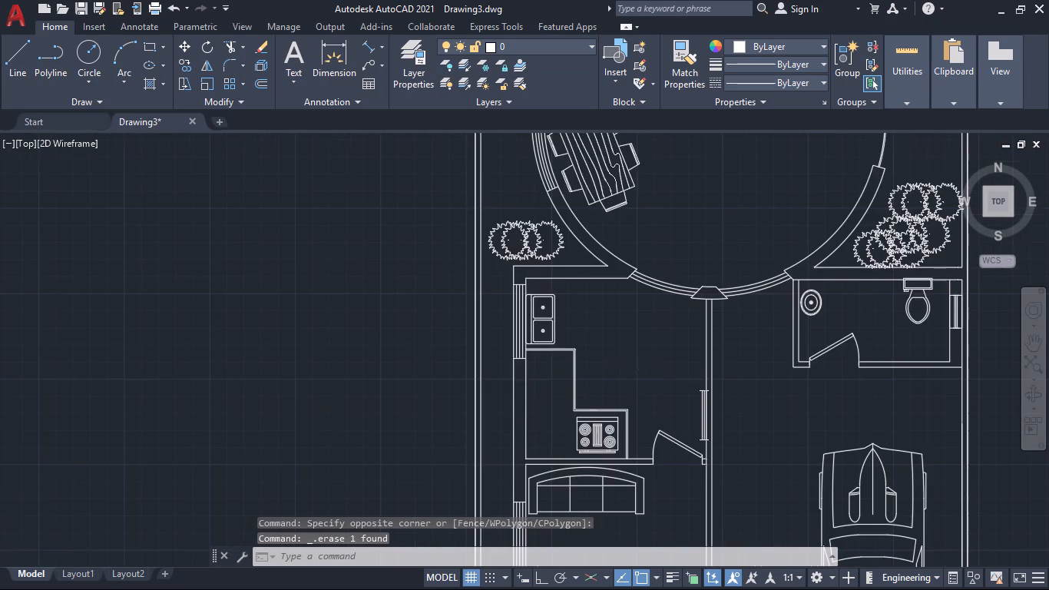
Align the window block between the kitchen and garage to both wall faces, scaling it to the wall's thickness.
scroll(673, 409, up, 2)
middle_drag(670, 395, 487, 389)
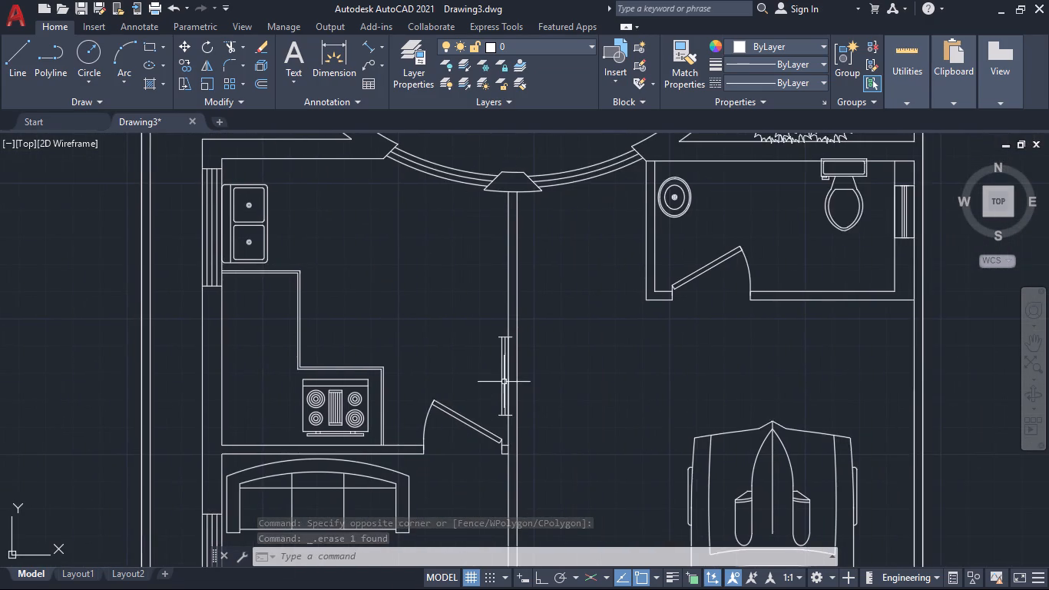
scroll(506, 383, up, 2)
click(495, 303)
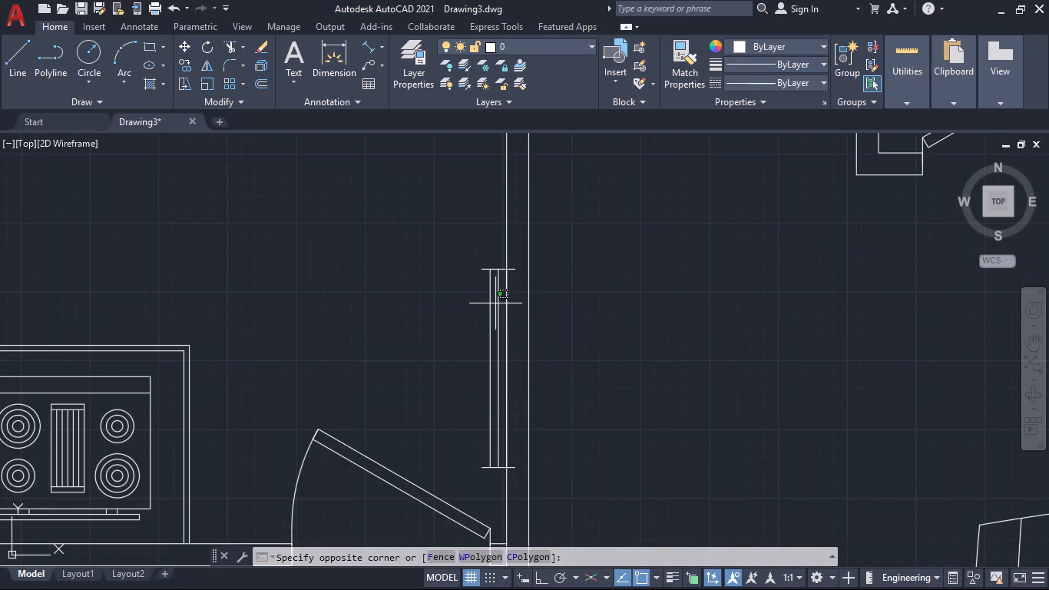
click(478, 311)
text(al)
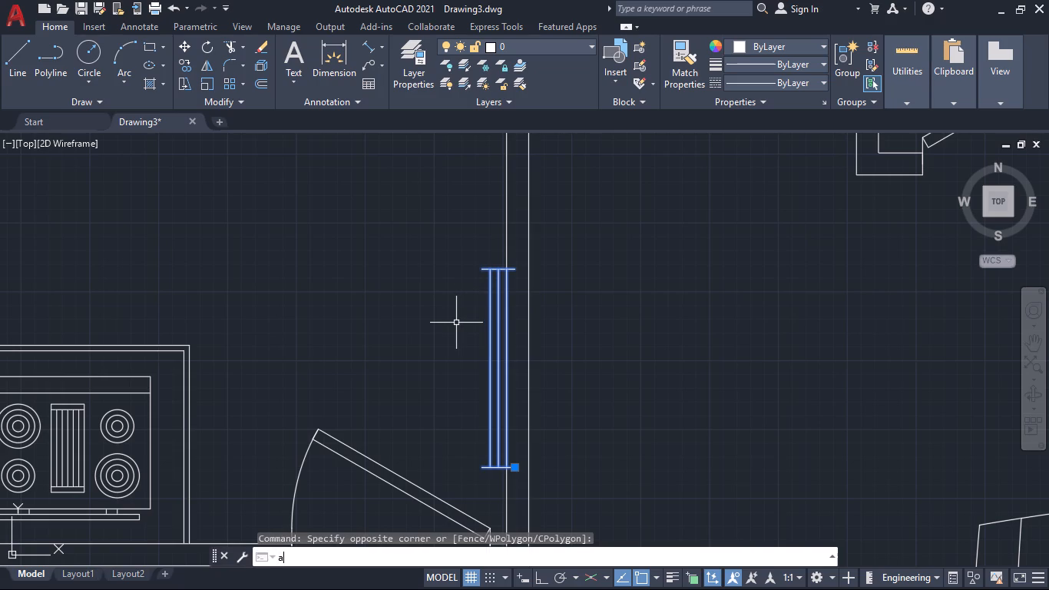
key(Return)
scroll(508, 288, up, 3)
middle_drag(531, 255, 518, 313)
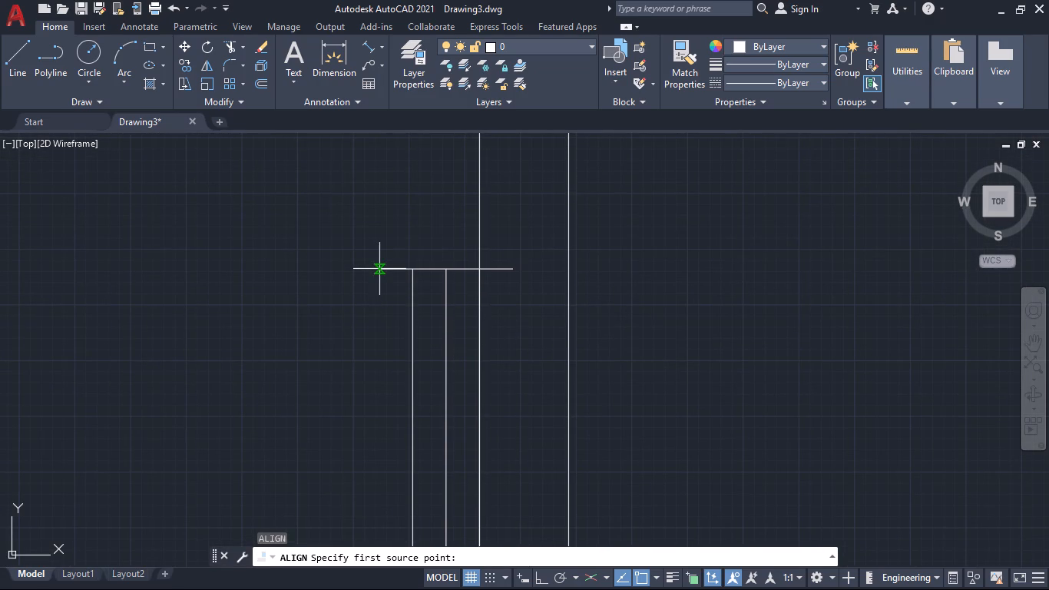
click(379, 270)
click(481, 270)
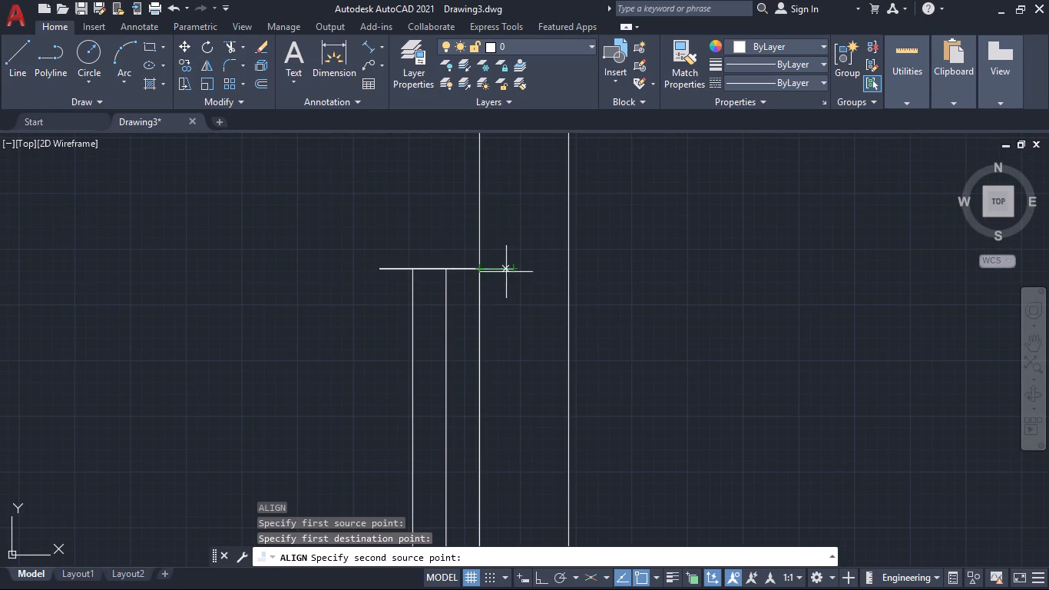
click(509, 267)
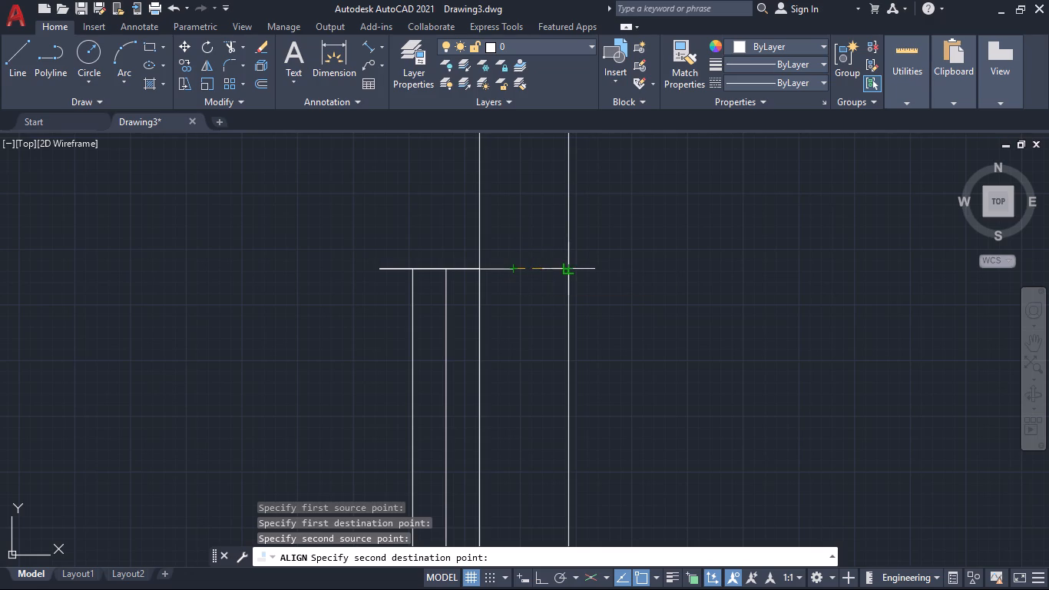
click(569, 267)
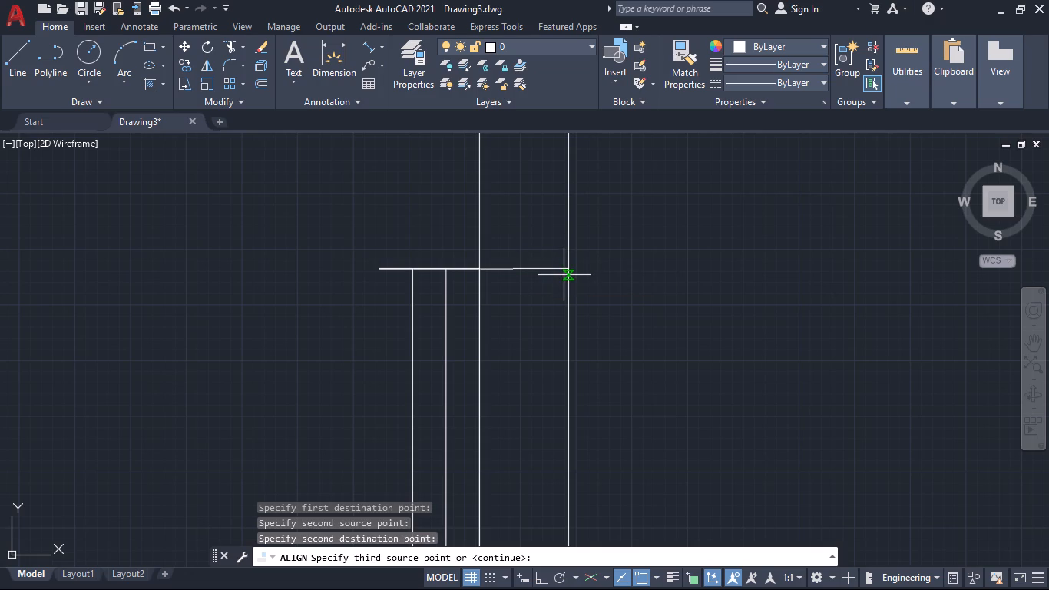
key(Return)
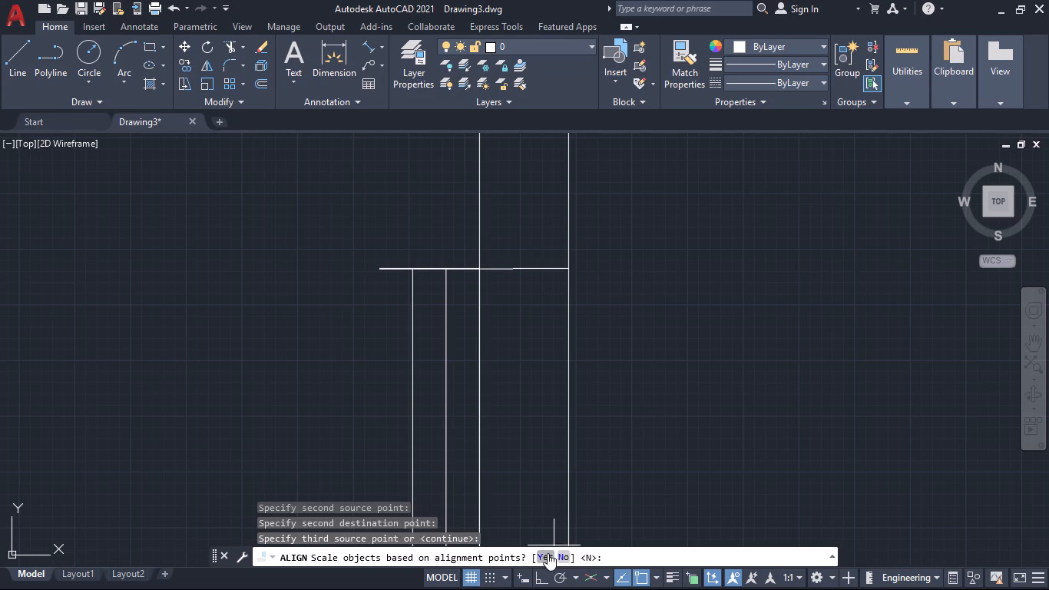
click(547, 555)
scroll(639, 478, down, 2)
middle_drag(678, 471, 581, 273)
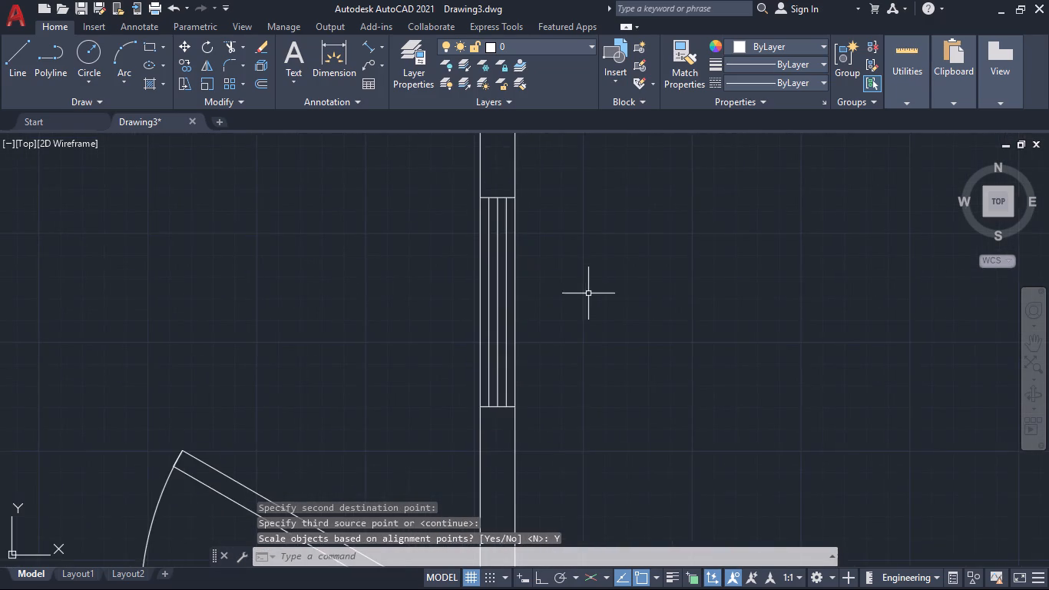
Examine the whole floor plan, from the living room and garage through the round room to the bathrooms and bedrooms.
scroll(609, 330, down, 2)
scroll(663, 388, down, 2)
middle_drag(690, 423, 591, 363)
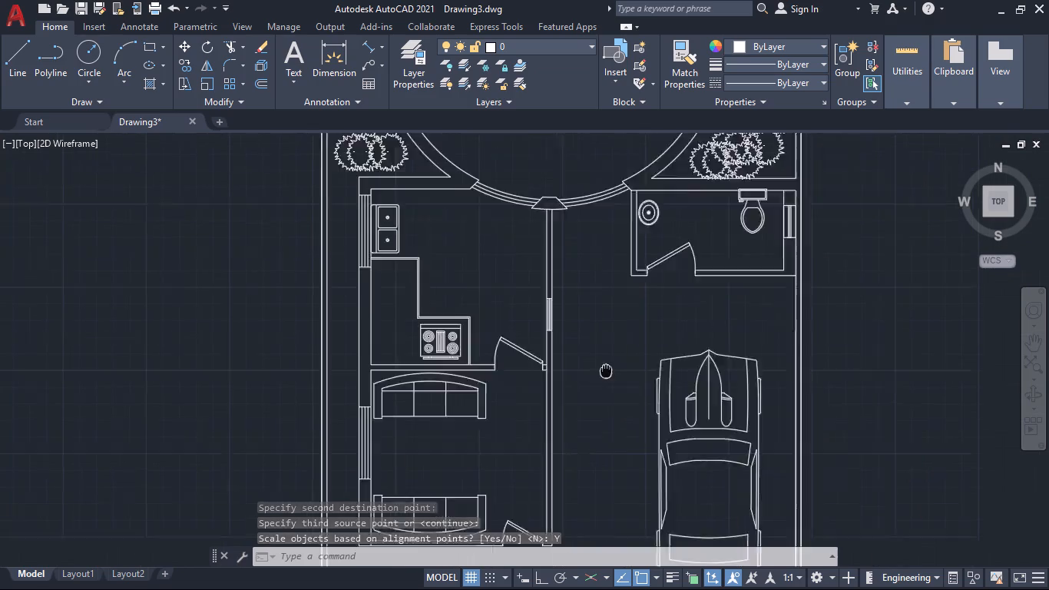
middle_drag(591, 363, 503, 315)
scroll(502, 323, down, 2)
middle_drag(497, 340, 540, 308)
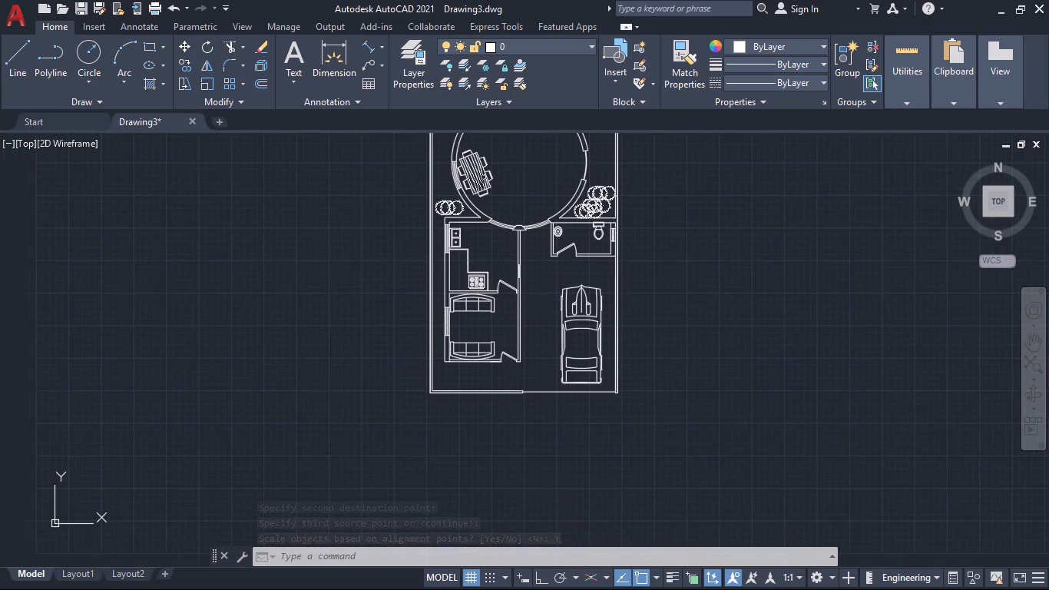
scroll(502, 376, up, 2)
scroll(620, 333, down, 1)
middle_drag(601, 304, 601, 323)
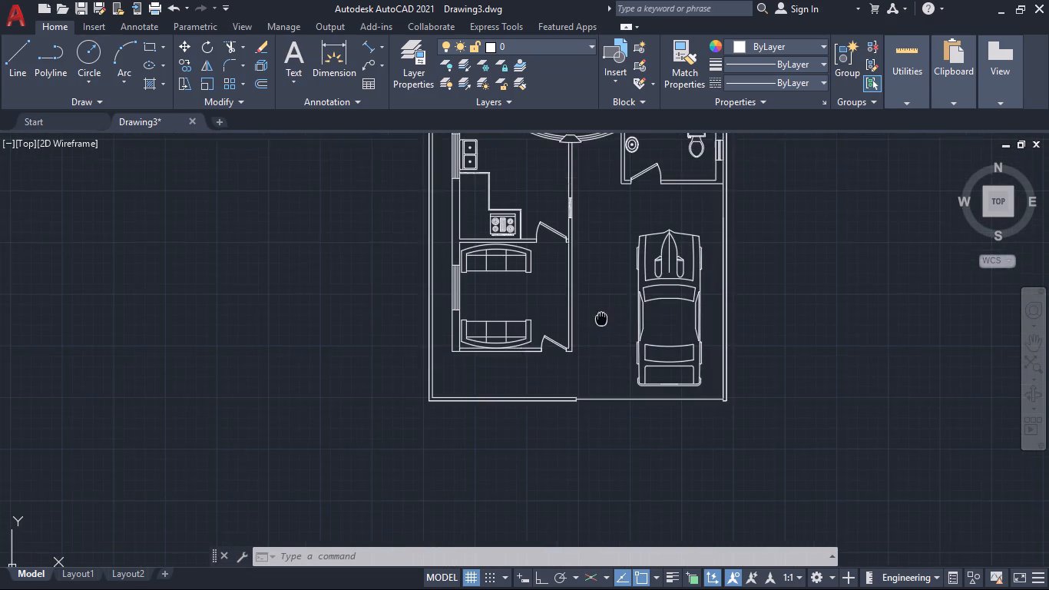
middle_drag(601, 323, 591, 369)
middle_drag(594, 346, 577, 429)
scroll(581, 379, down, 1)
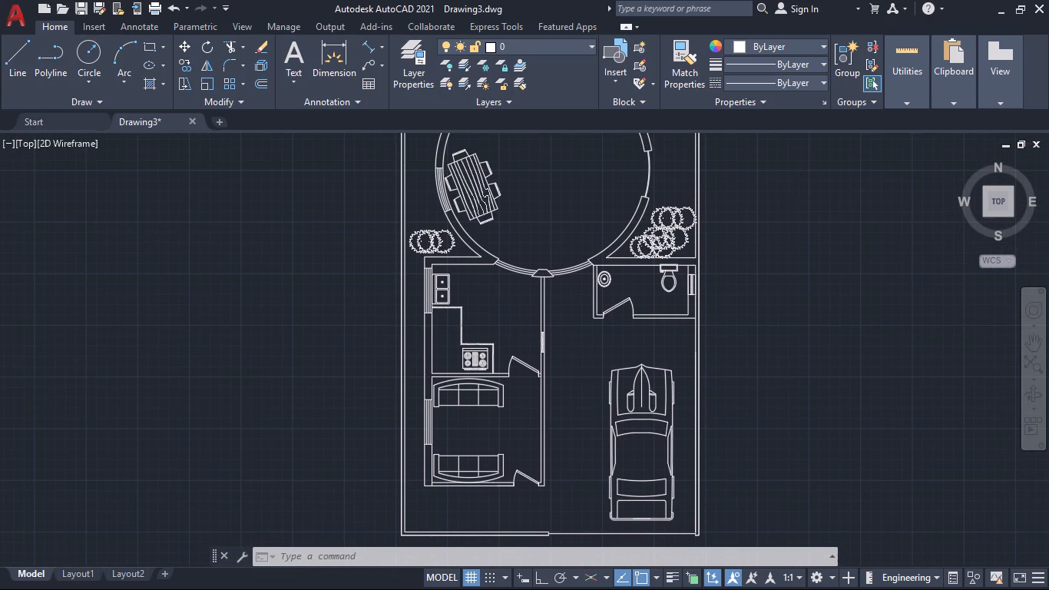
scroll(581, 377, down, 1)
scroll(583, 291, up, 2)
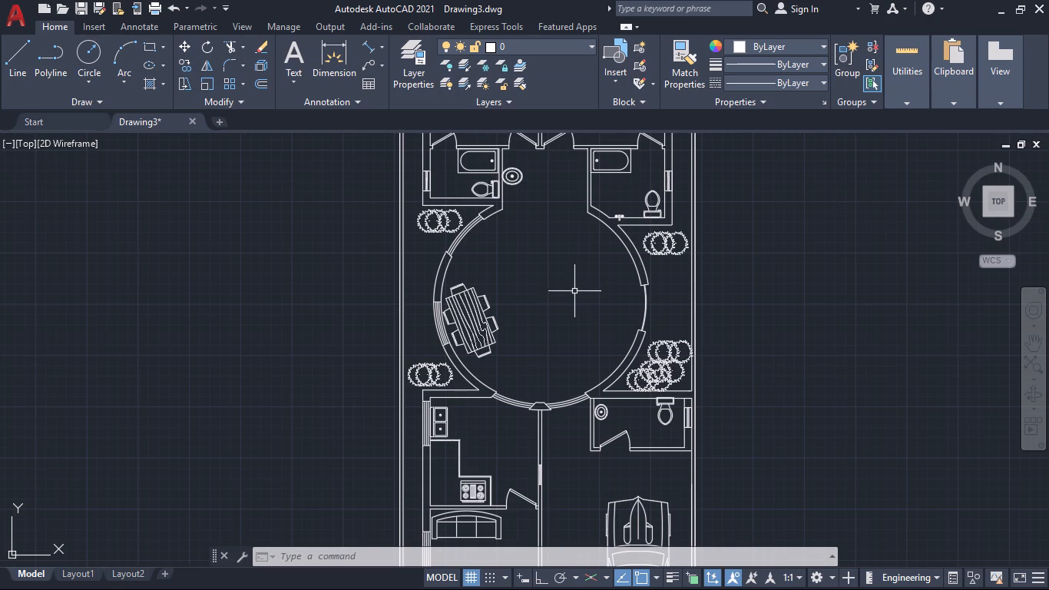
scroll(592, 266, up, 1)
scroll(585, 277, down, 1)
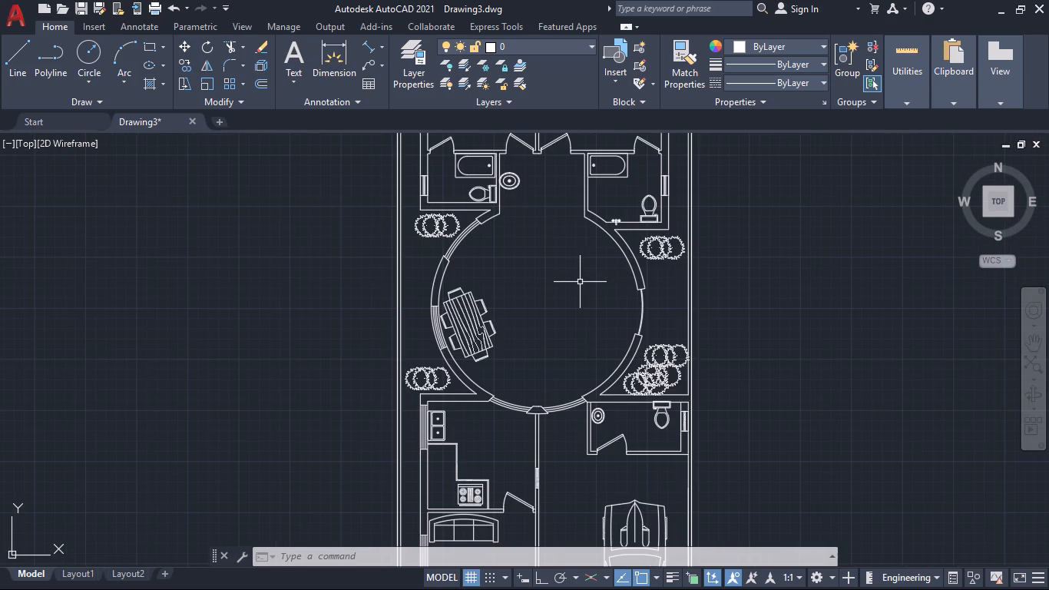
middle_drag(578, 273, 590, 210)
middle_drag(571, 240, 554, 344)
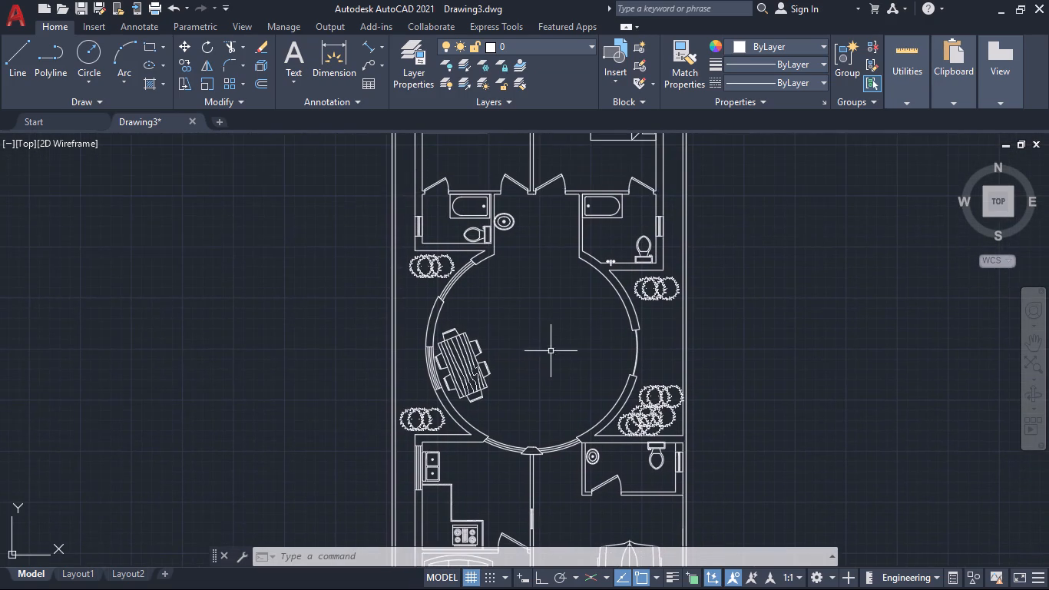
scroll(551, 357, down, 1)
middle_drag(533, 366, 521, 345)
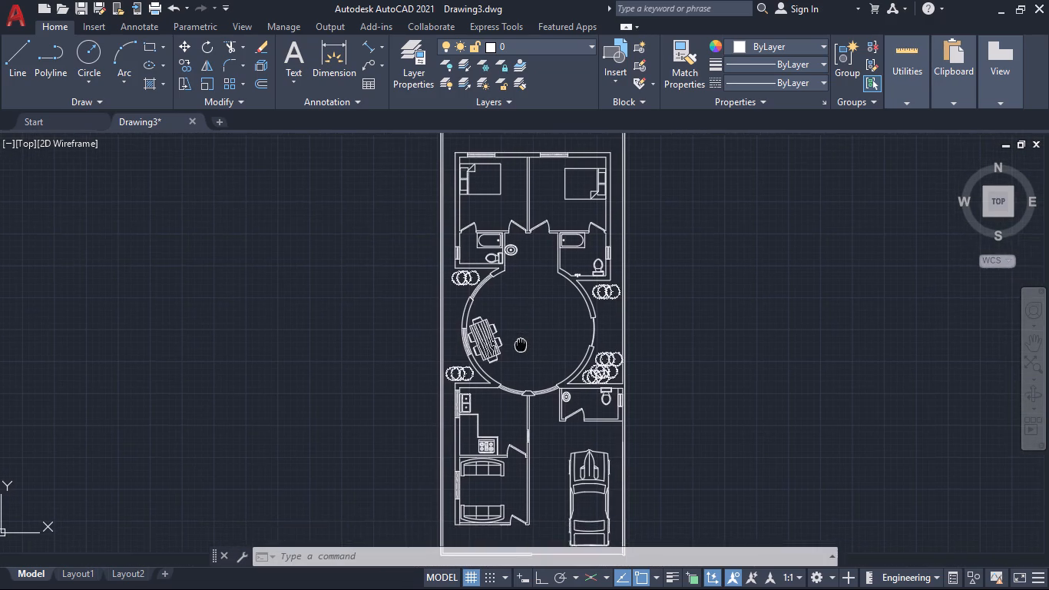
middle_drag(521, 345, 506, 352)
scroll(507, 340, up, 2)
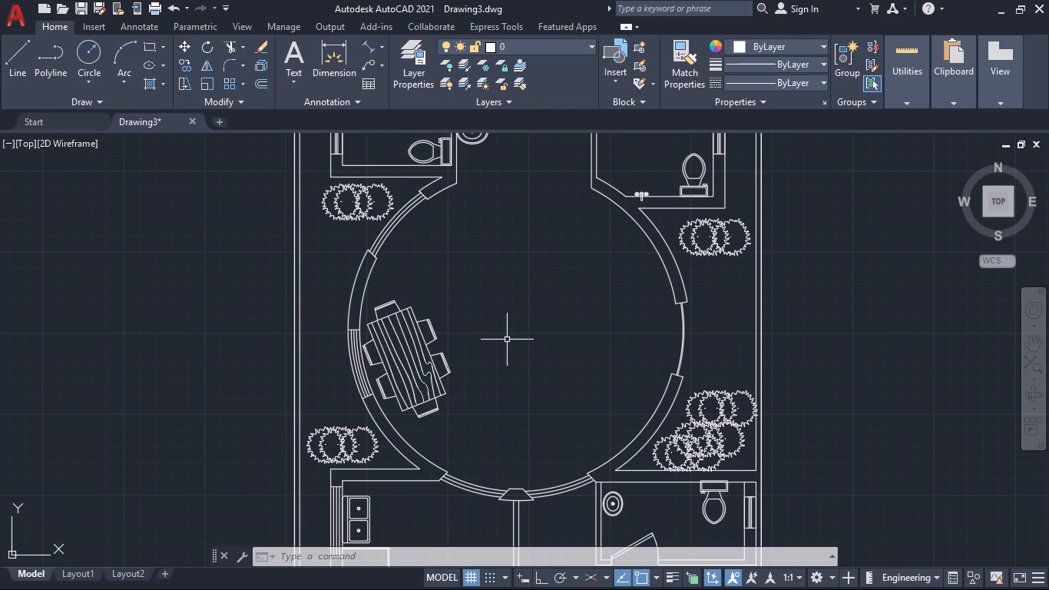
middle_drag(550, 287, 528, 333)
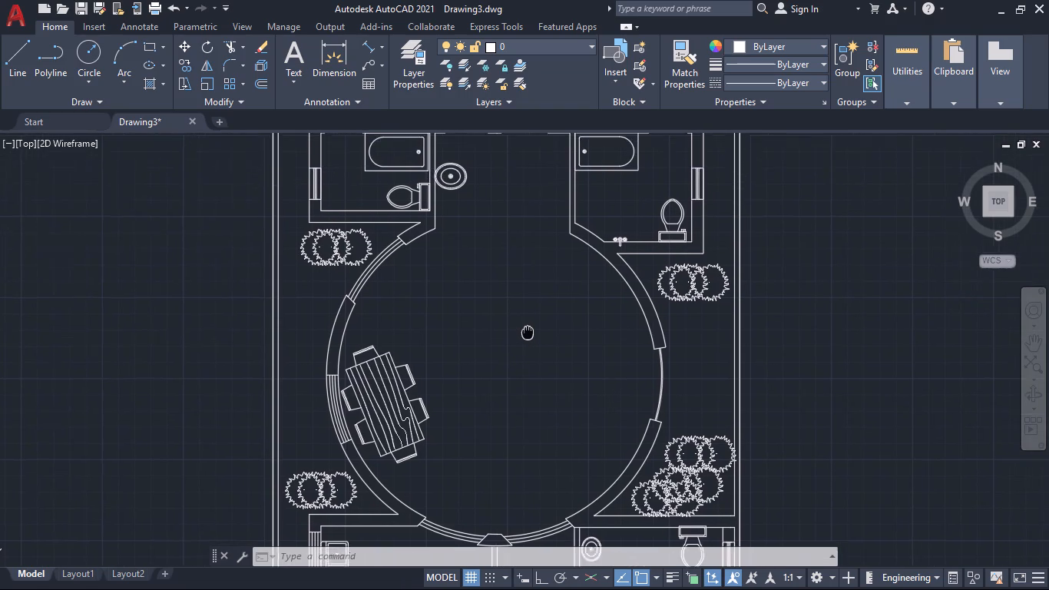
middle_drag(528, 333, 509, 364)
scroll(509, 368, down, 1)
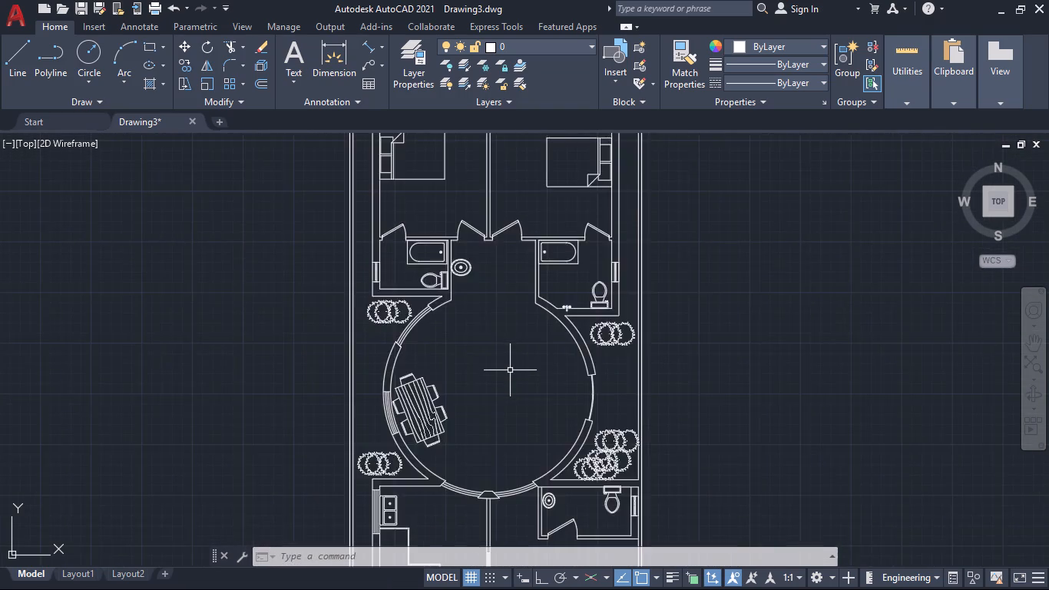
scroll(510, 370, down, 1)
middle_drag(499, 392, 509, 297)
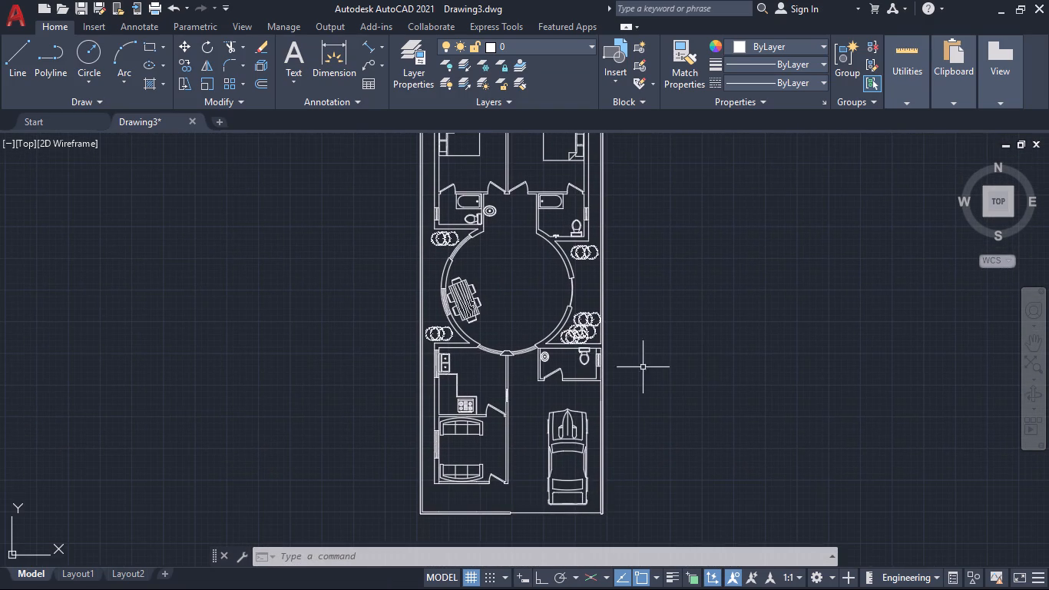
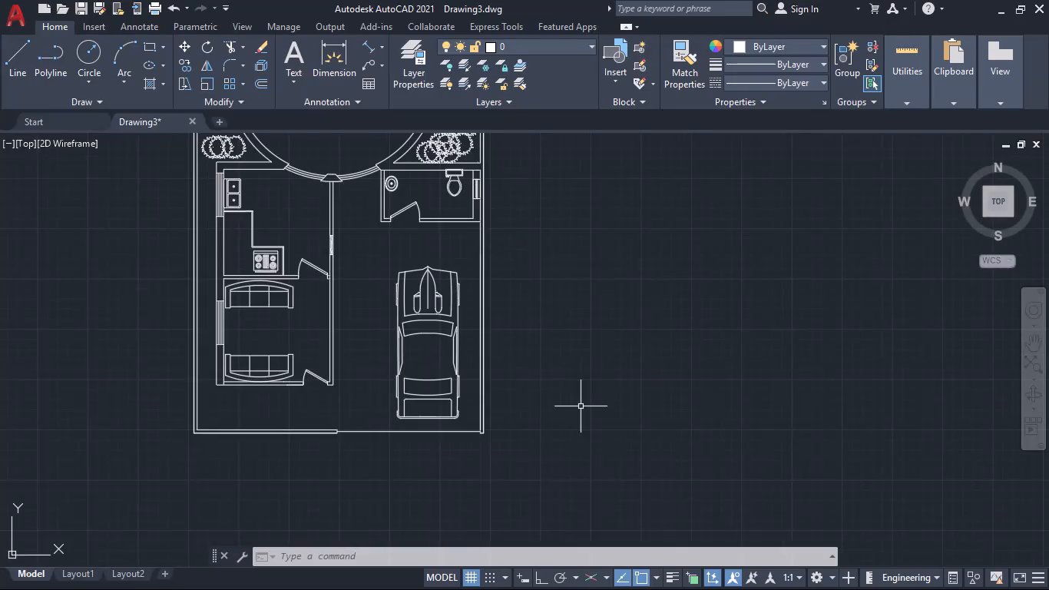
Rotate the oval washbasin outside the bathroom with the horizontally placed toilet by 90° about its centre.
middle_drag(577, 396, 626, 486)
scroll(634, 465, down, 1)
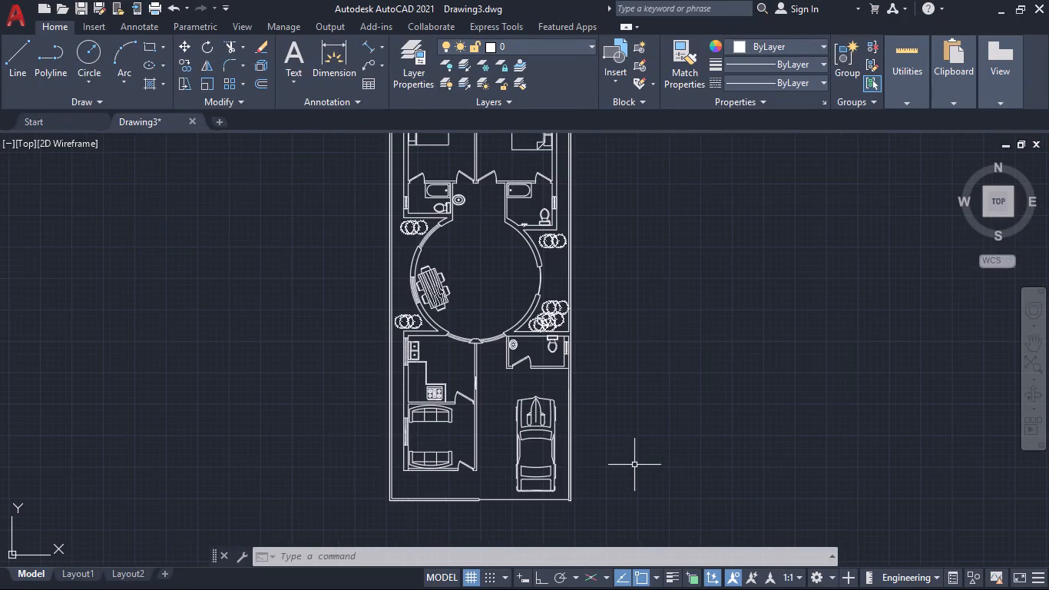
middle_drag(620, 340, 665, 413)
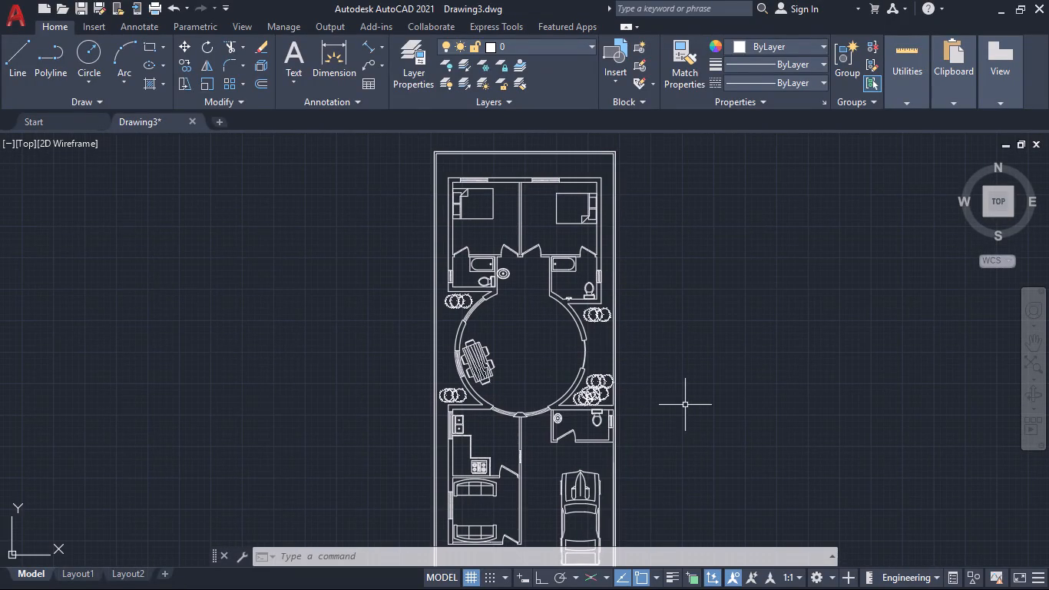
scroll(693, 404, down, 1)
middle_drag(694, 403, 614, 373)
scroll(607, 377, up, 1)
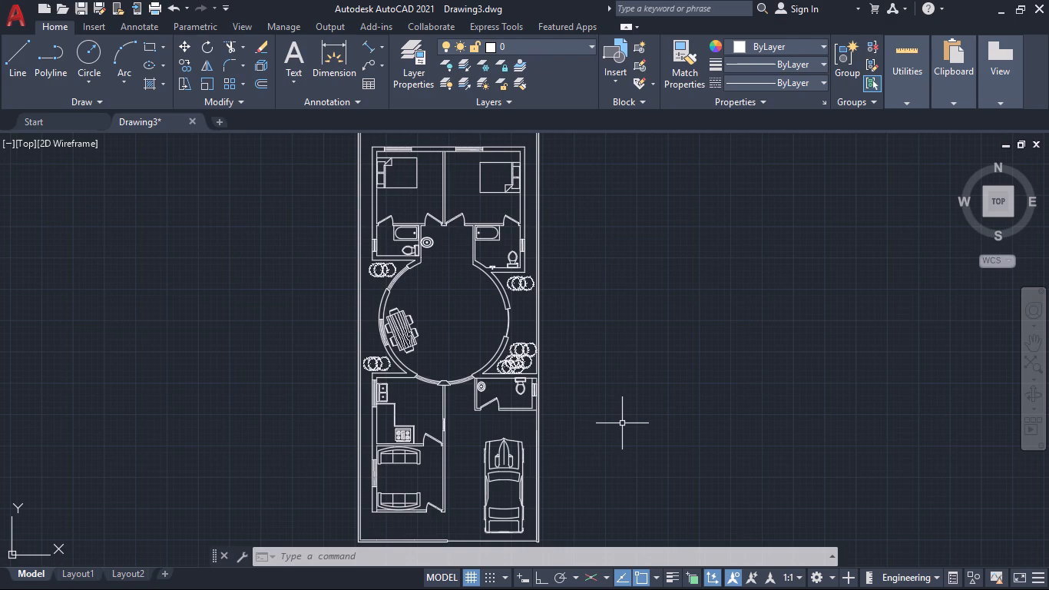
scroll(442, 255, up, 2)
middle_drag(432, 252, 447, 264)
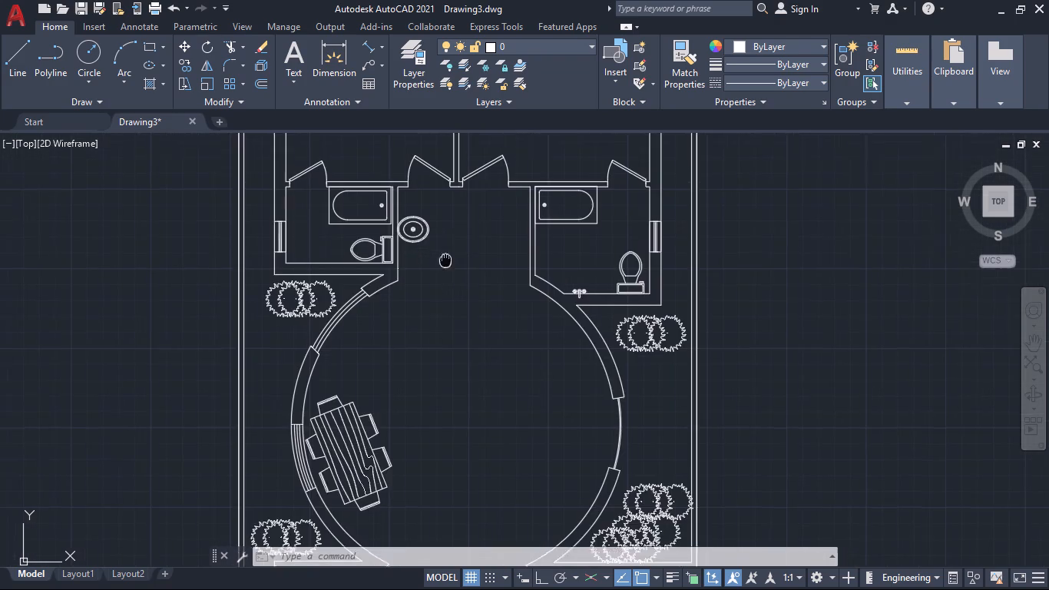
middle_drag(447, 264, 519, 375)
click(524, 372)
click(490, 322)
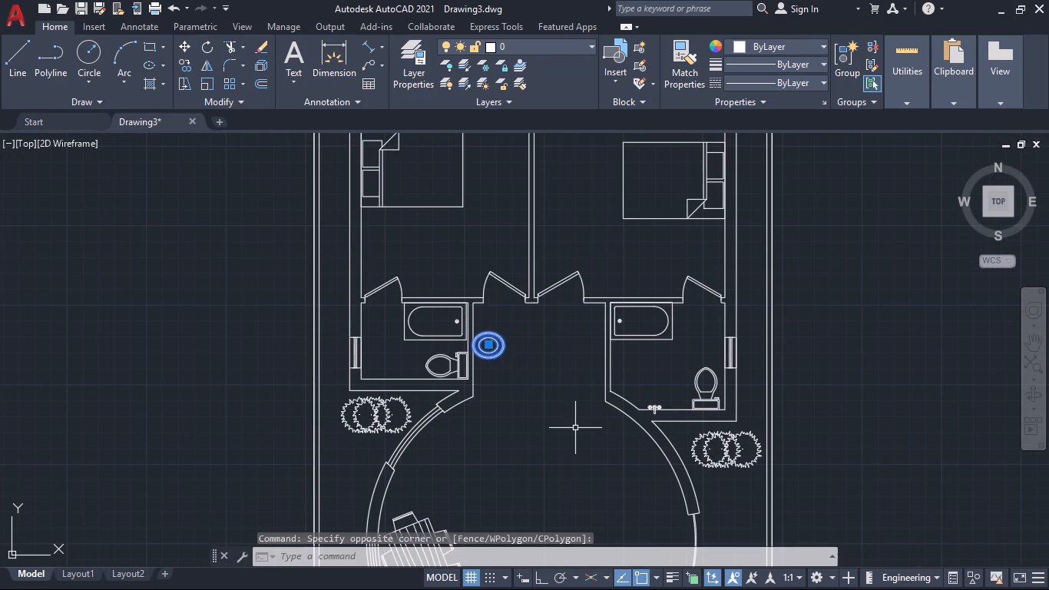
key(r)
key(o)
key(Return)
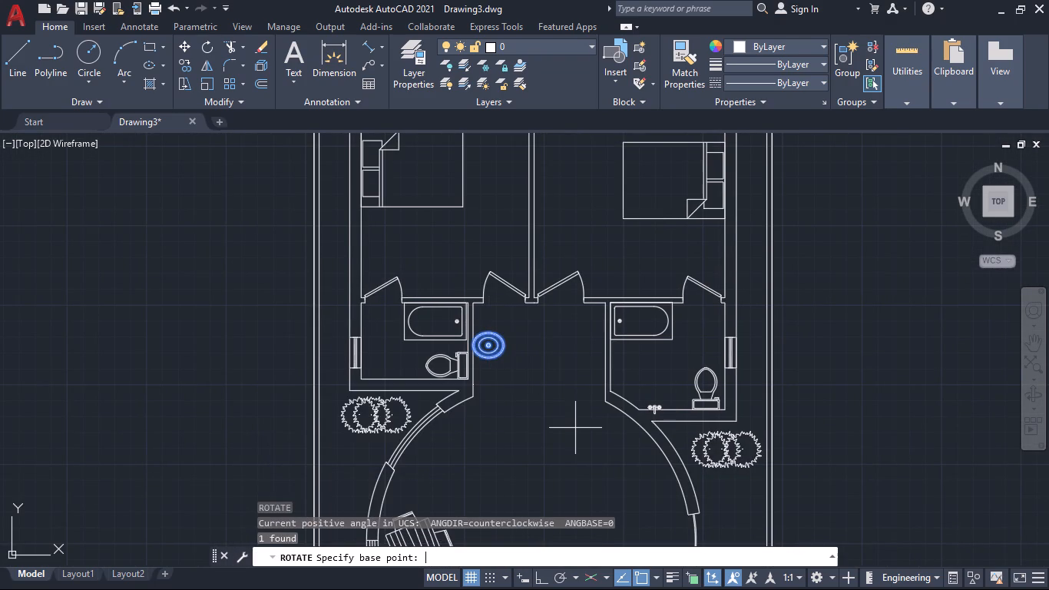
scroll(517, 366, up, 2)
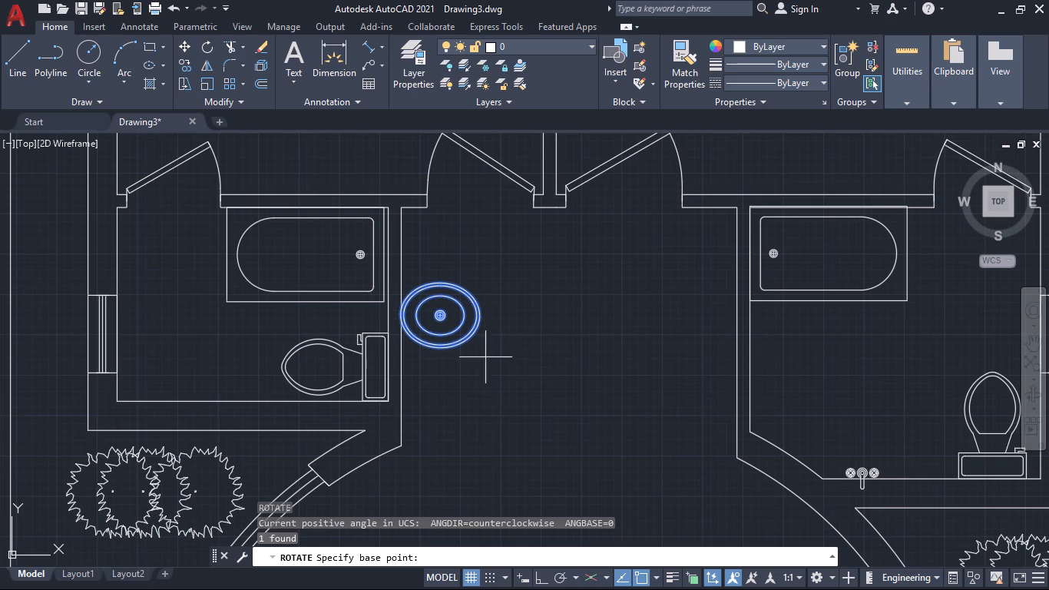
click(444, 313)
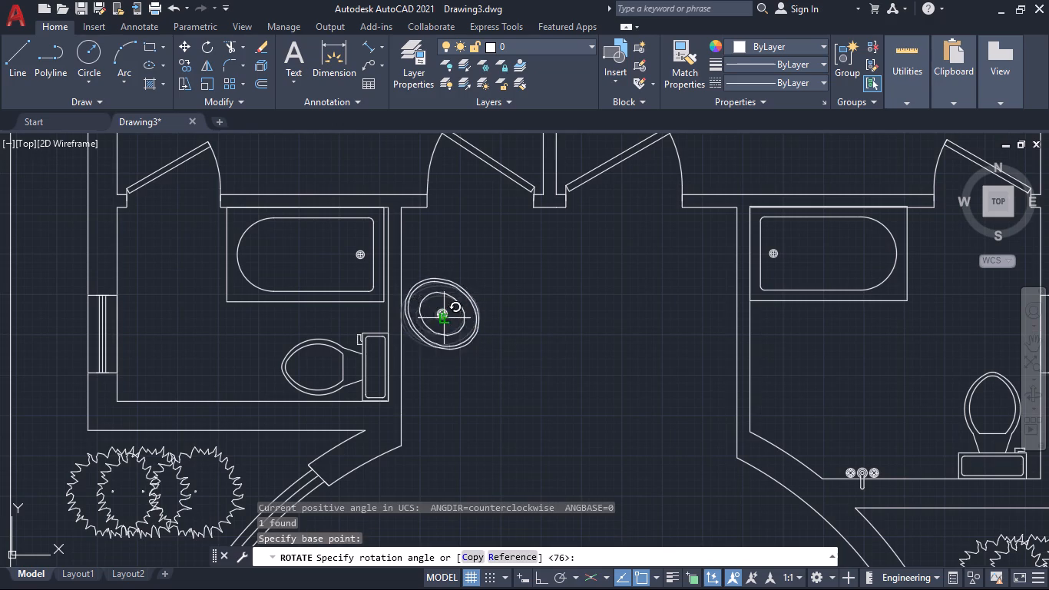
click(435, 215)
Rotate the faucet in the other bedroom bathroom 180° about its spout centre so the spout points into the room.
scroll(534, 345, down, 3)
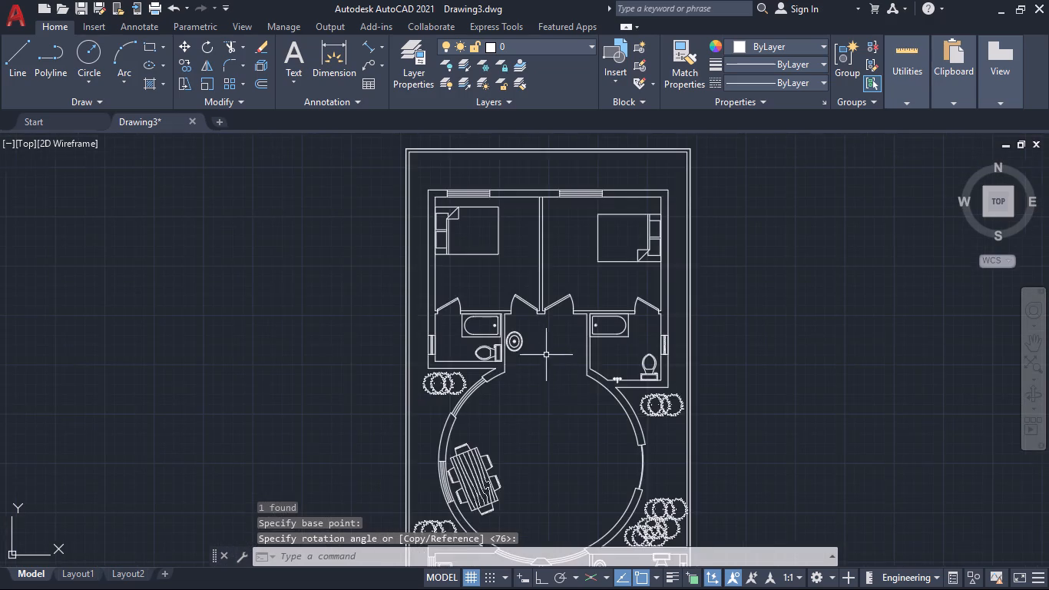
scroll(553, 395, up, 1)
middle_drag(553, 395, 429, 373)
middle_drag(523, 324, 503, 317)
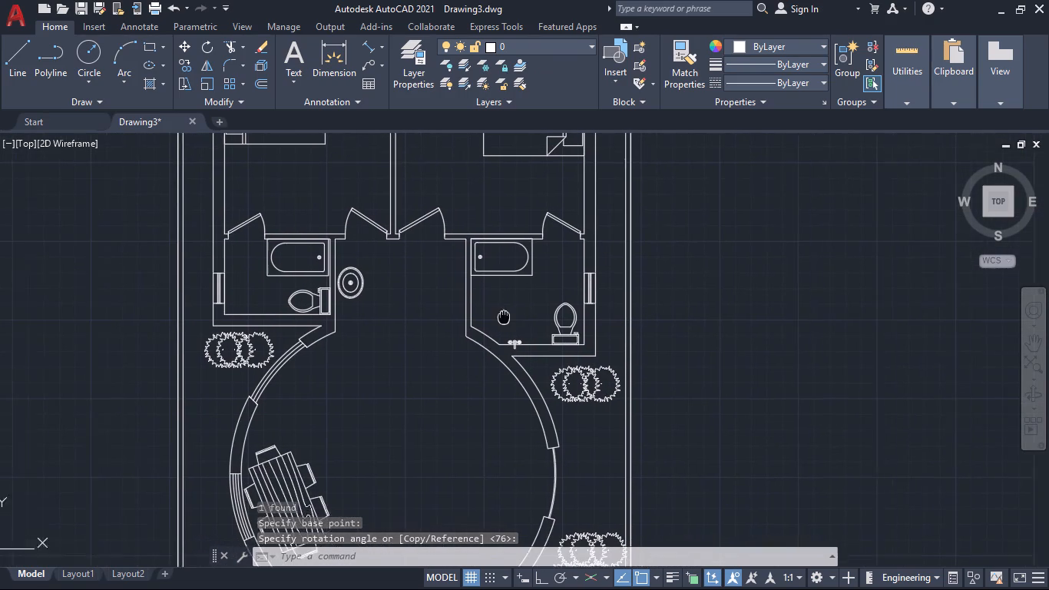
middle_drag(503, 317, 496, 317)
scroll(496, 346, up, 2)
click(513, 337)
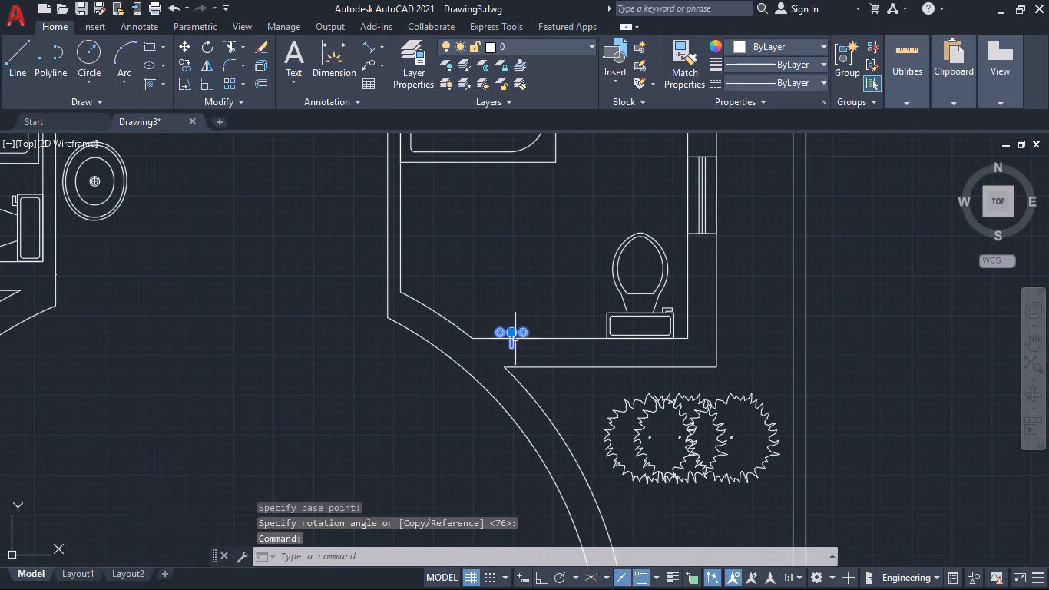
text(ro)
key(Return)
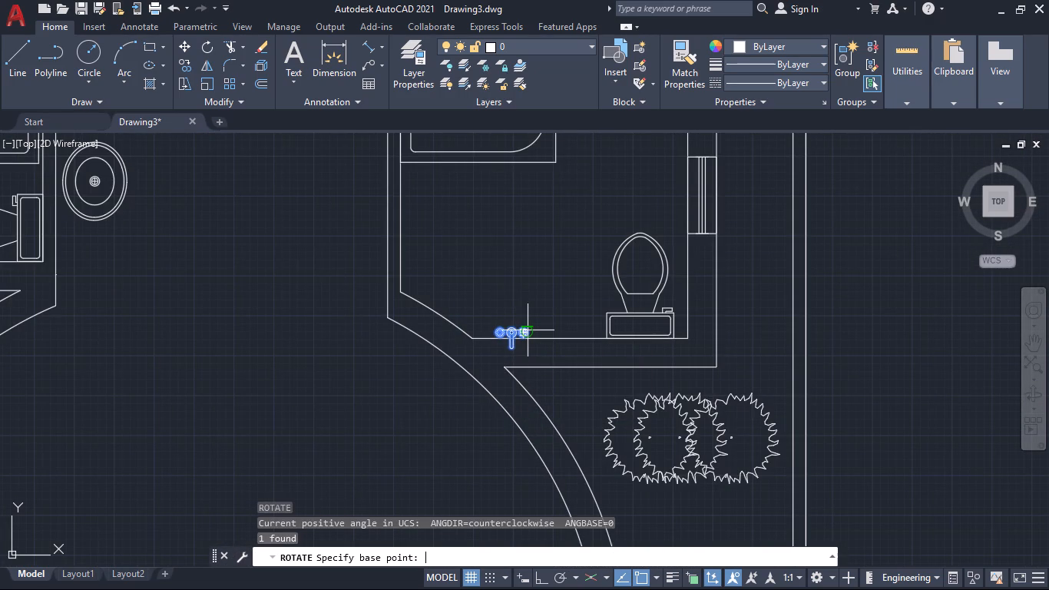
scroll(528, 330, up, 3)
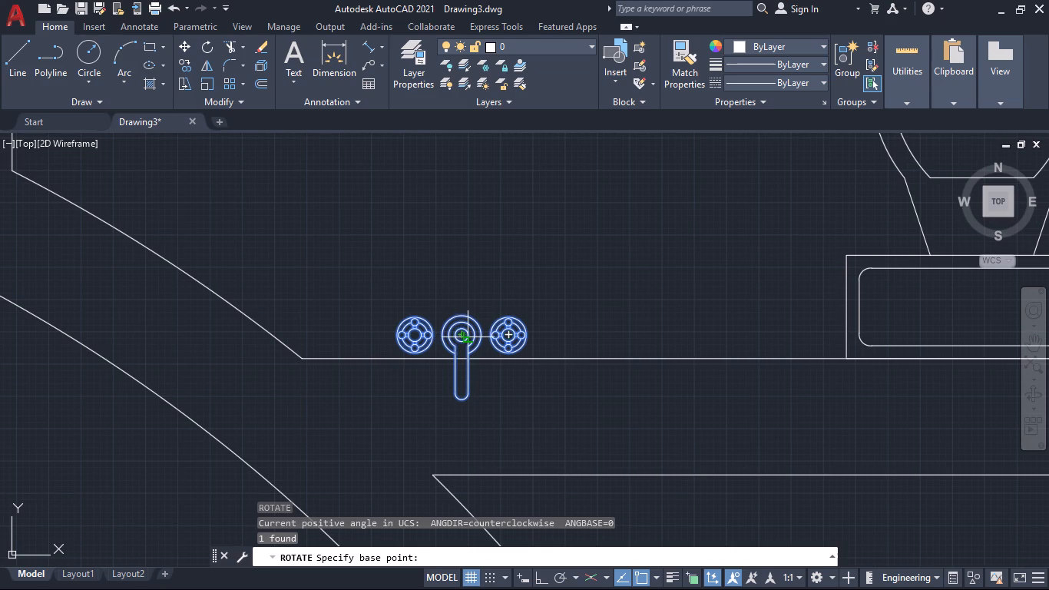
click(462, 336)
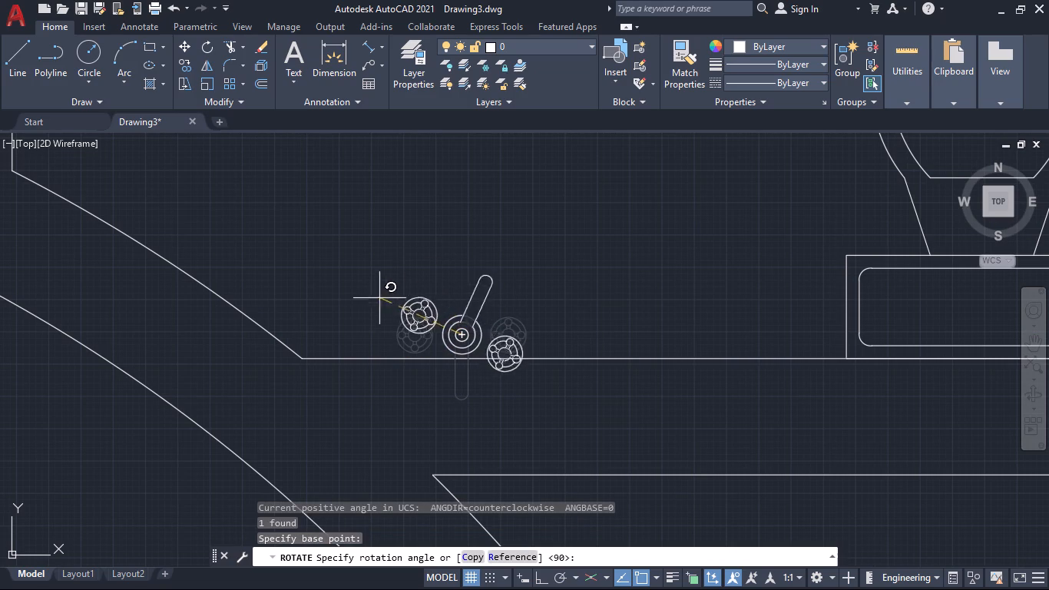
click(319, 335)
Scale the garage car down slightly, using its rear corner nearest the boundary wall as base point.
scroll(533, 417, down, 4)
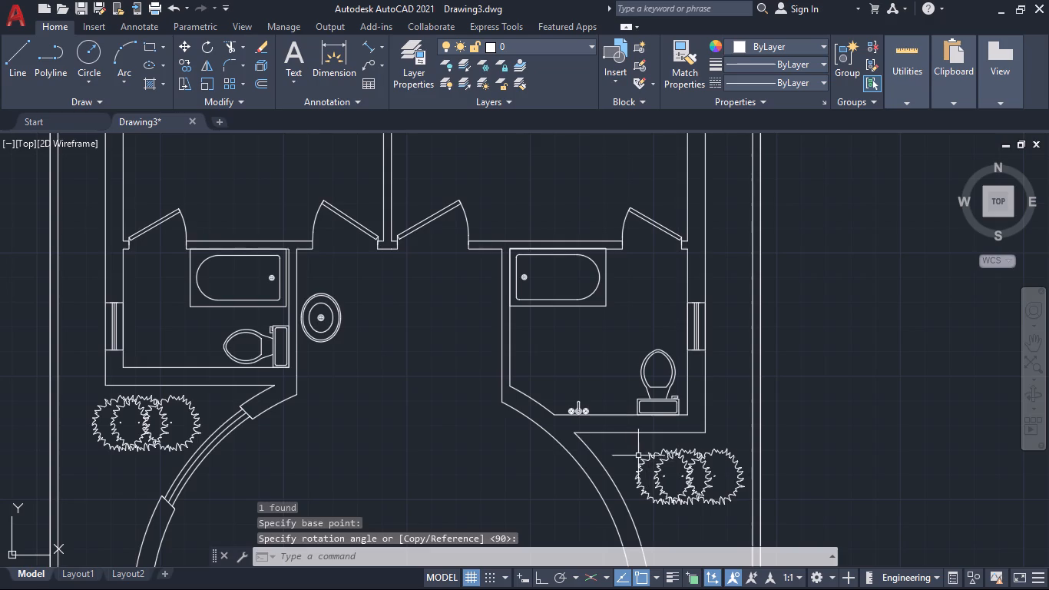
middle_drag(633, 448, 604, 340)
scroll(658, 386, down, 2)
middle_drag(580, 433, 577, 289)
scroll(577, 373, down, 1)
middle_drag(574, 435, 575, 356)
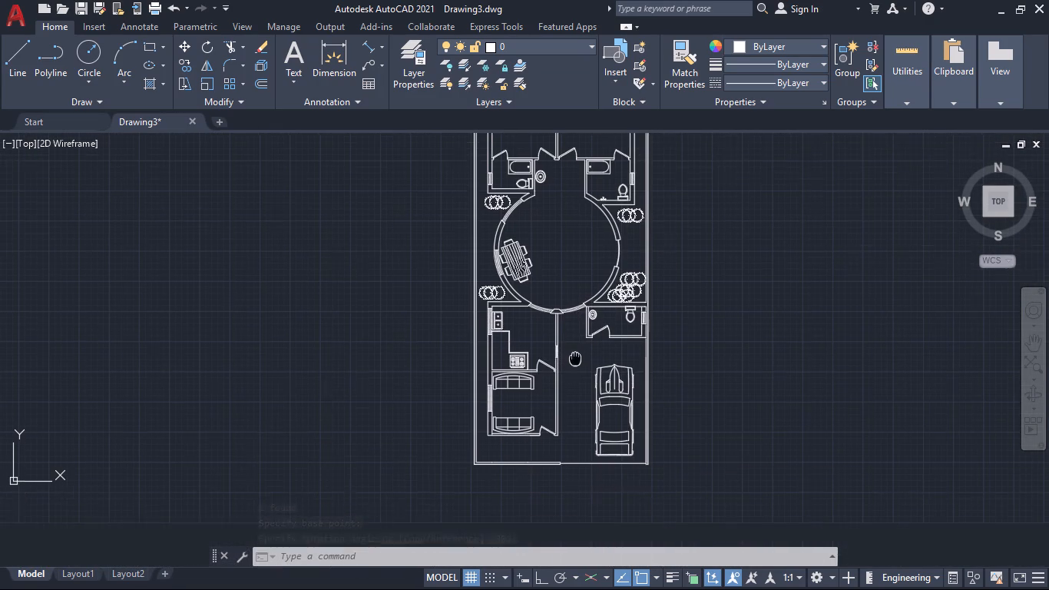
middle_drag(575, 356, 576, 343)
middle_drag(580, 363, 574, 397)
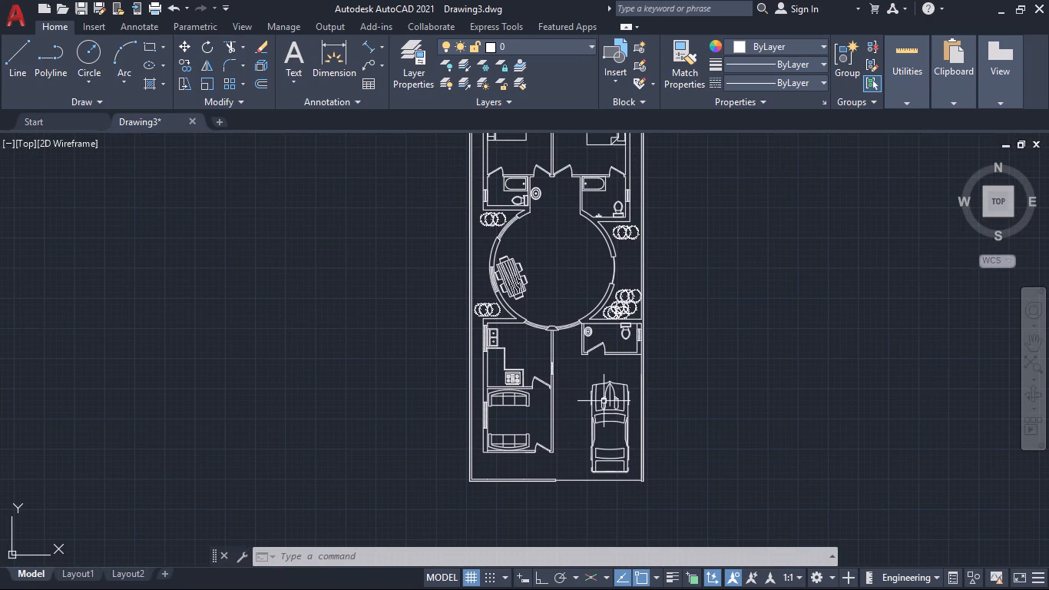
scroll(581, 394, up, 2)
middle_drag(574, 406, 518, 240)
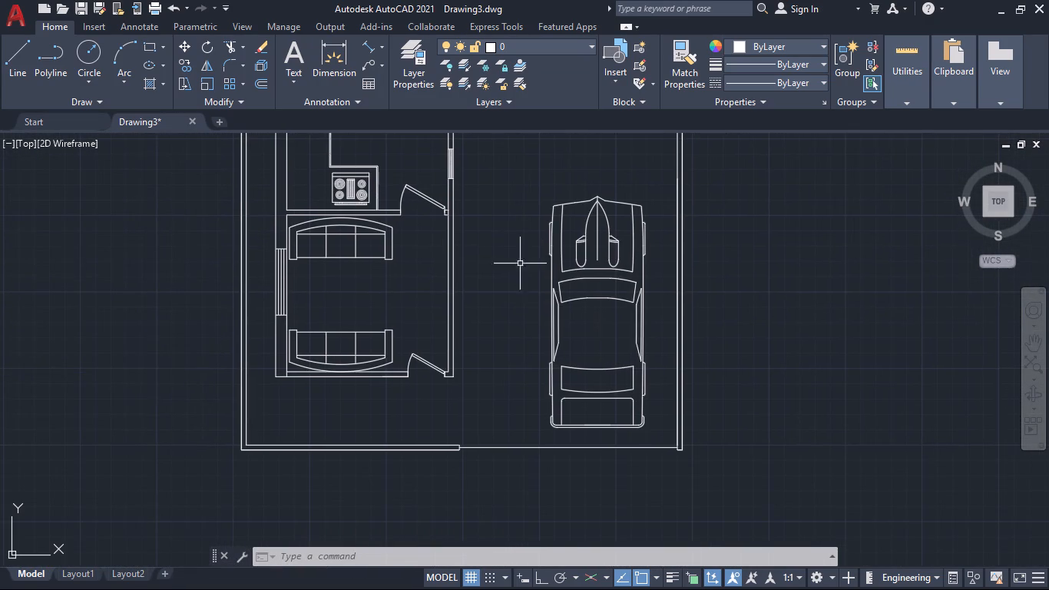
click(654, 434)
click(506, 183)
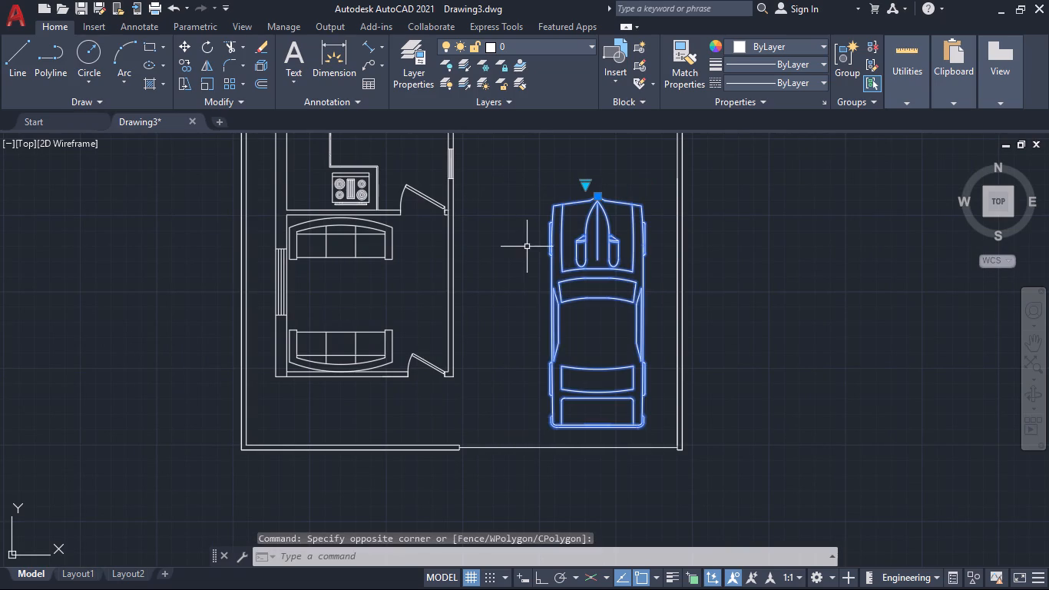
text(sc)
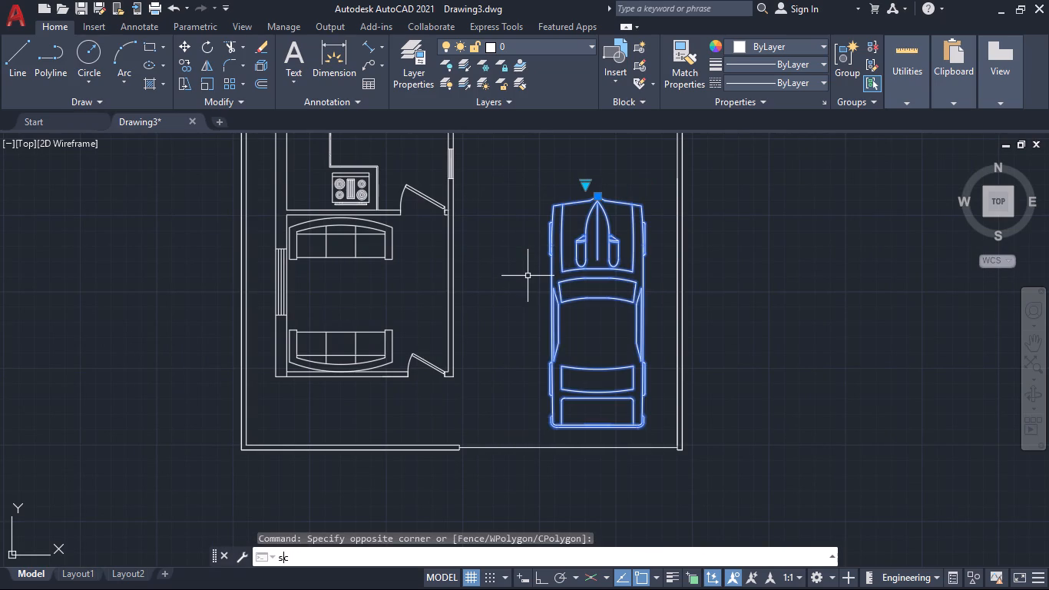
key(Return)
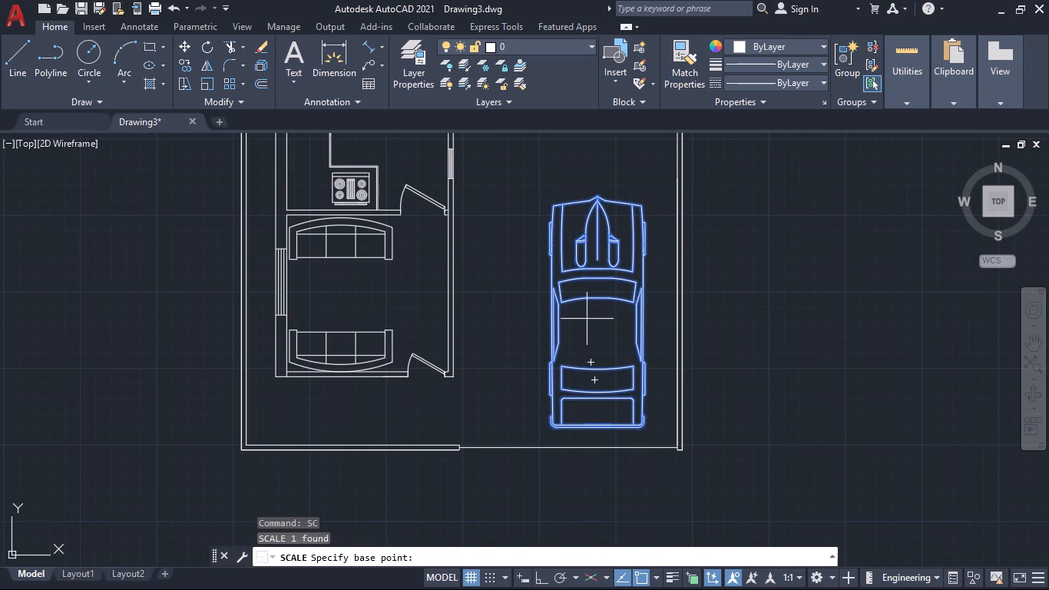
drag(647, 427, 656, 448)
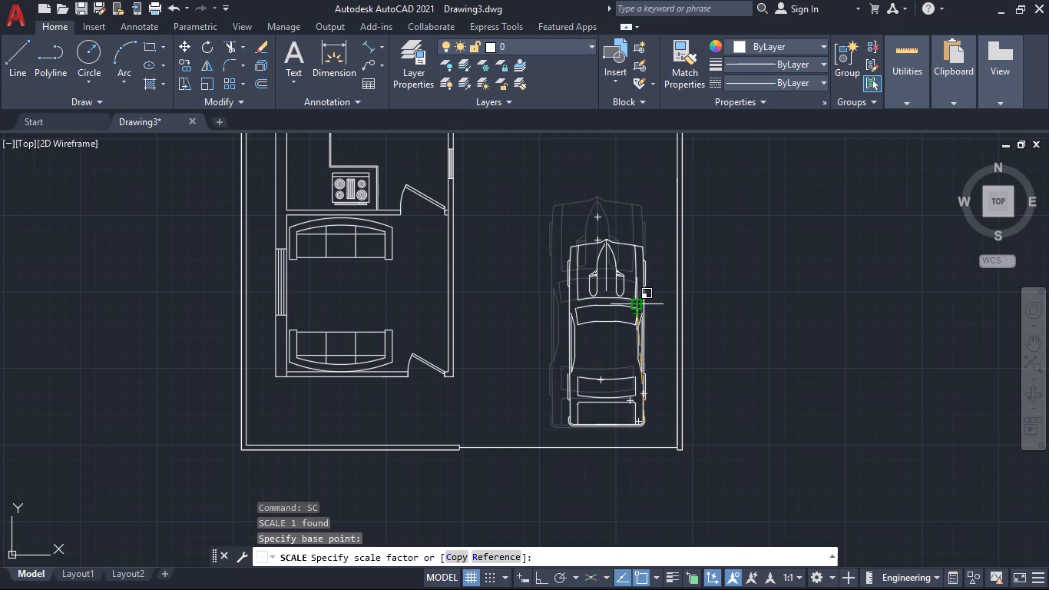
click(635, 307)
Move the scaled car forward toward the small bathroom and slightly closer to the side boundary wall.
scroll(655, 384, down, 2)
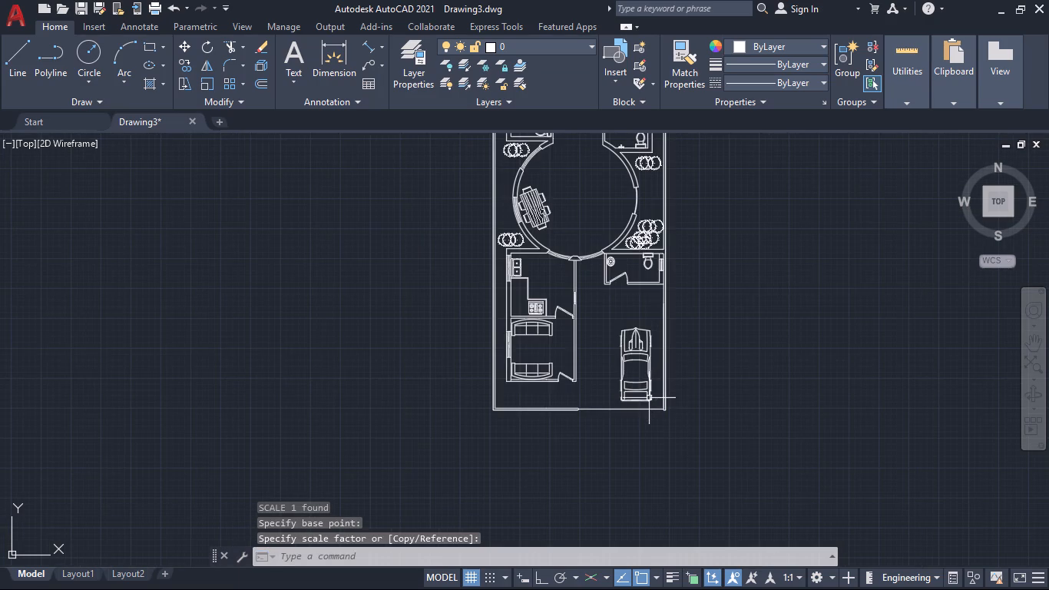
click(656, 398)
click(611, 315)
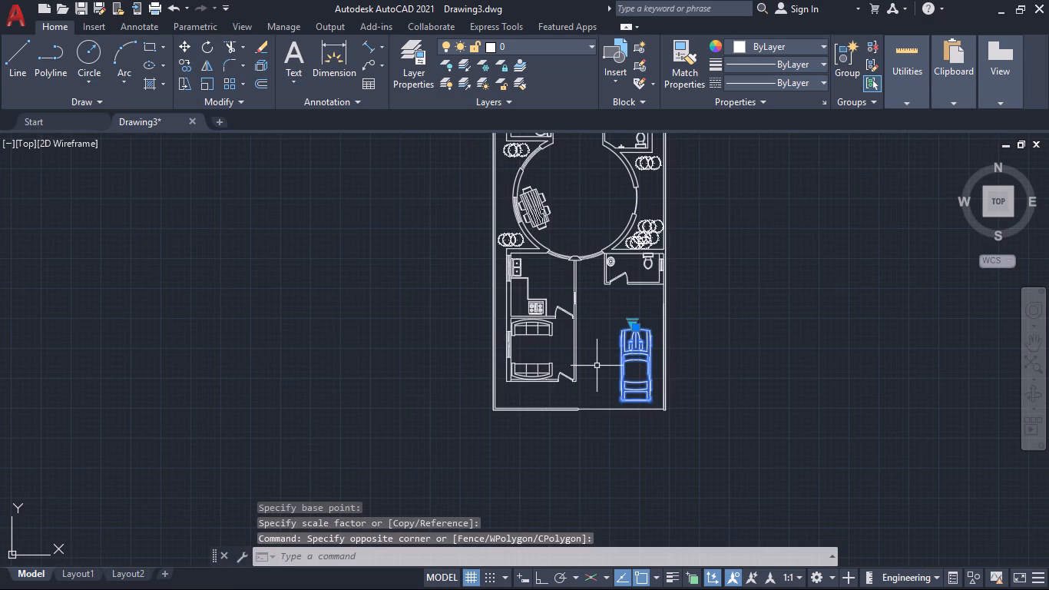
key(m)
key(Return)
scroll(610, 370, up, 2)
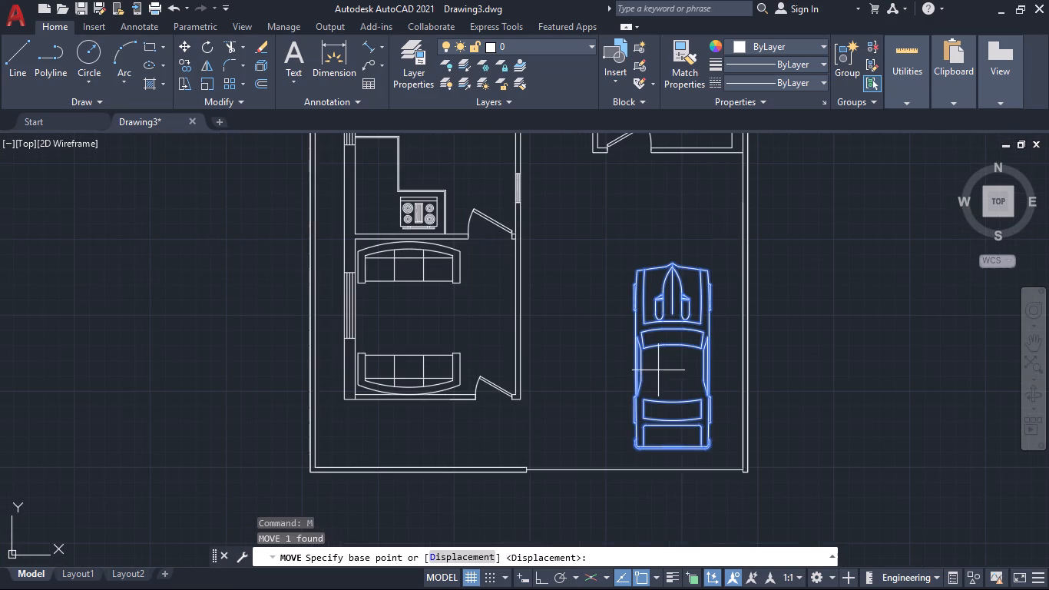
click(673, 329)
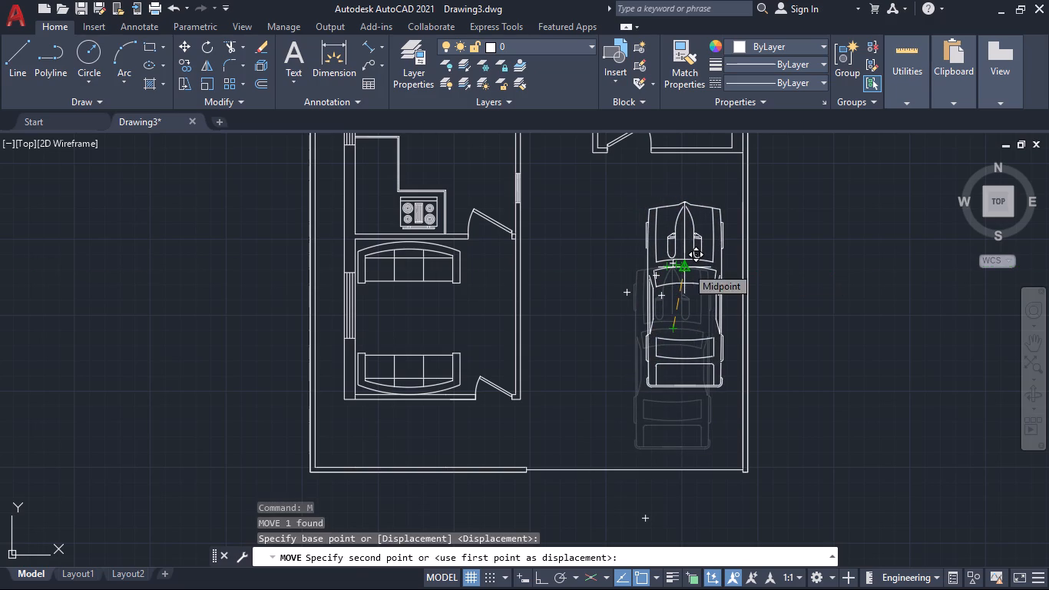
click(687, 267)
Review the furnished floor plan, checking the bedrooms, bathrooms, circular dining hall, kitchen and garage.
scroll(709, 291, down, 2)
middle_drag(825, 353, 626, 445)
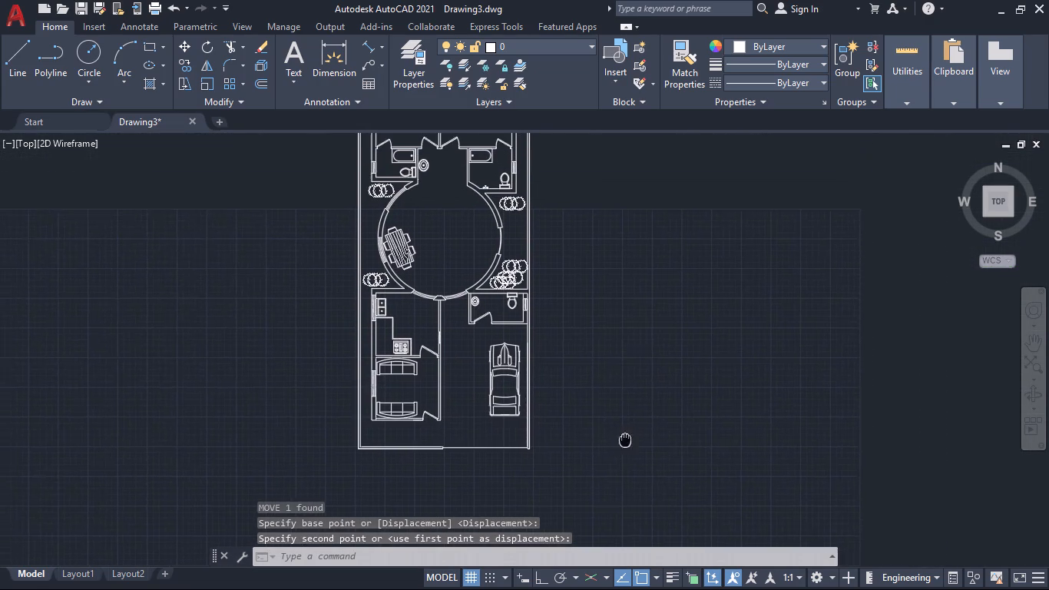
middle_drag(626, 445, 629, 453)
middle_drag(613, 417, 651, 502)
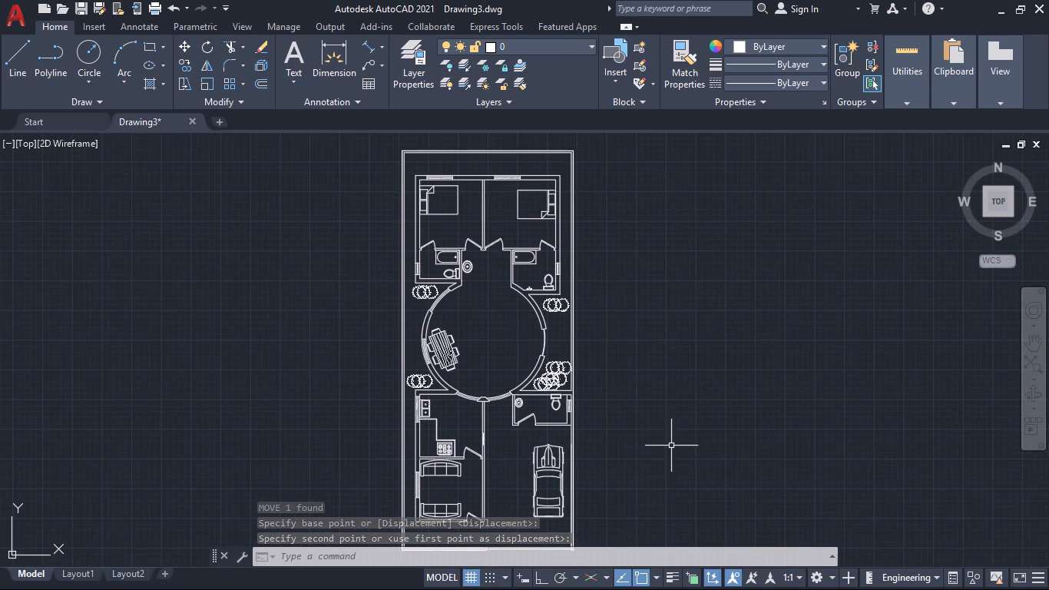
scroll(310, 257, down, 2)
middle_drag(298, 273, 263, 282)
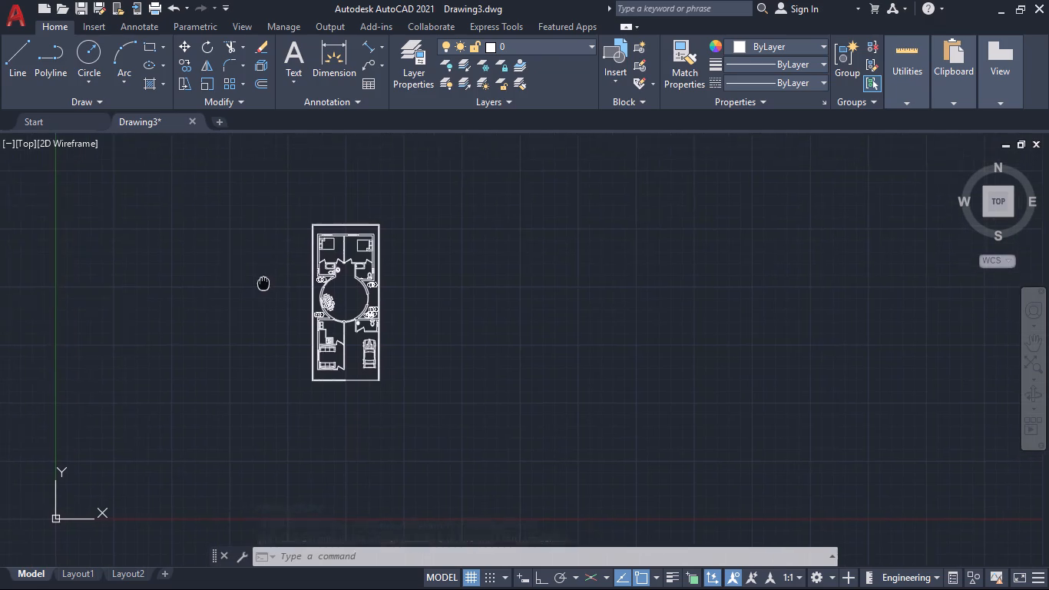
middle_drag(263, 282, 263, 284)
scroll(263, 284, up, 1)
scroll(342, 263, up, 2)
middle_drag(738, 329, 769, 445)
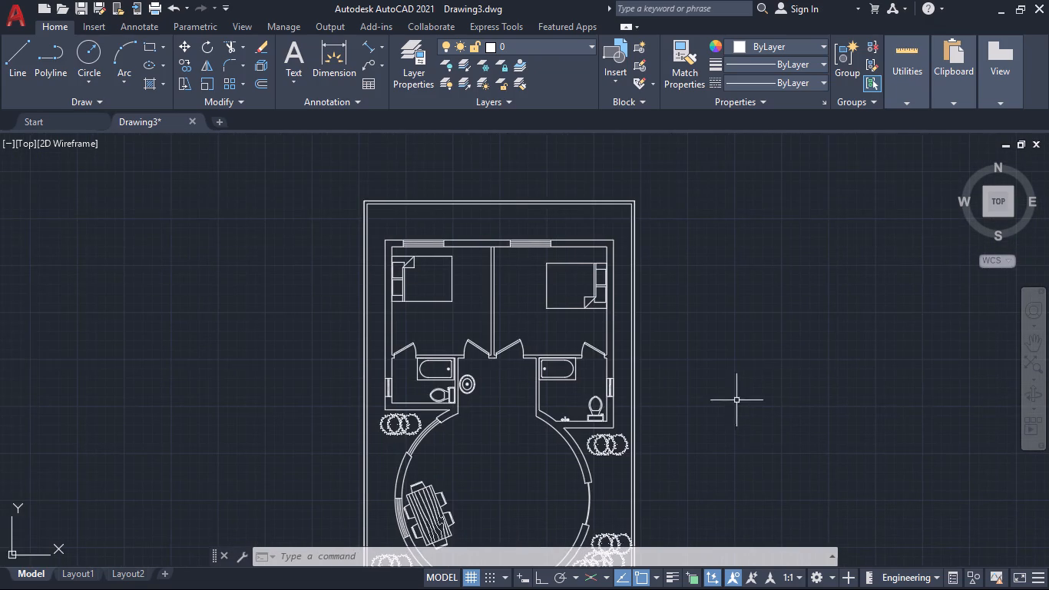
scroll(730, 377, up, 1)
middle_drag(729, 376, 822, 337)
scroll(826, 341, down, 1)
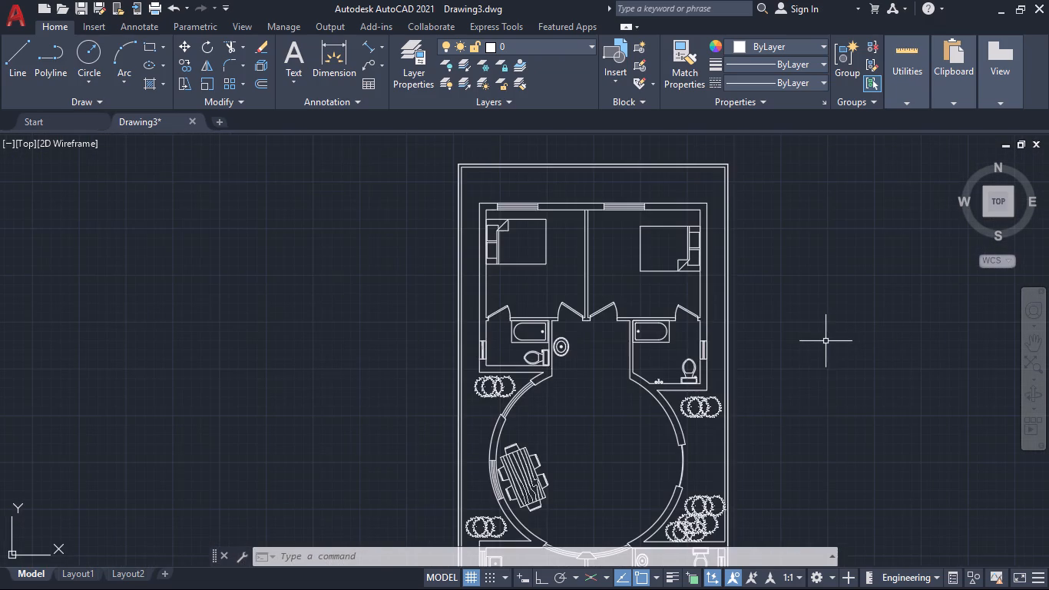
scroll(604, 369, up, 1)
middle_drag(591, 447, 596, 423)
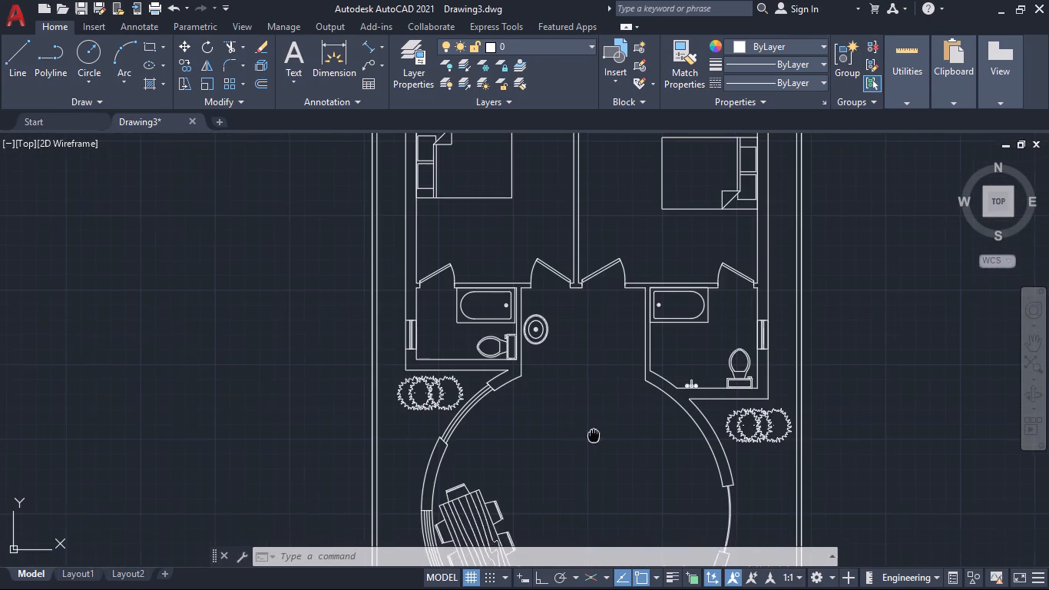
middle_drag(596, 423, 611, 287)
scroll(596, 314, down, 1)
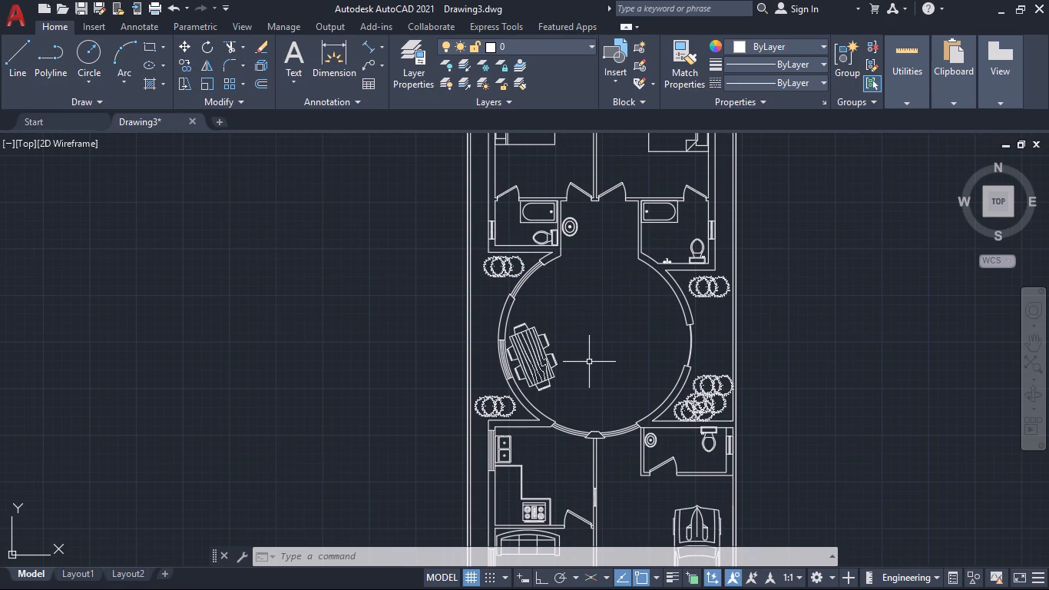
middle_drag(611, 375, 571, 309)
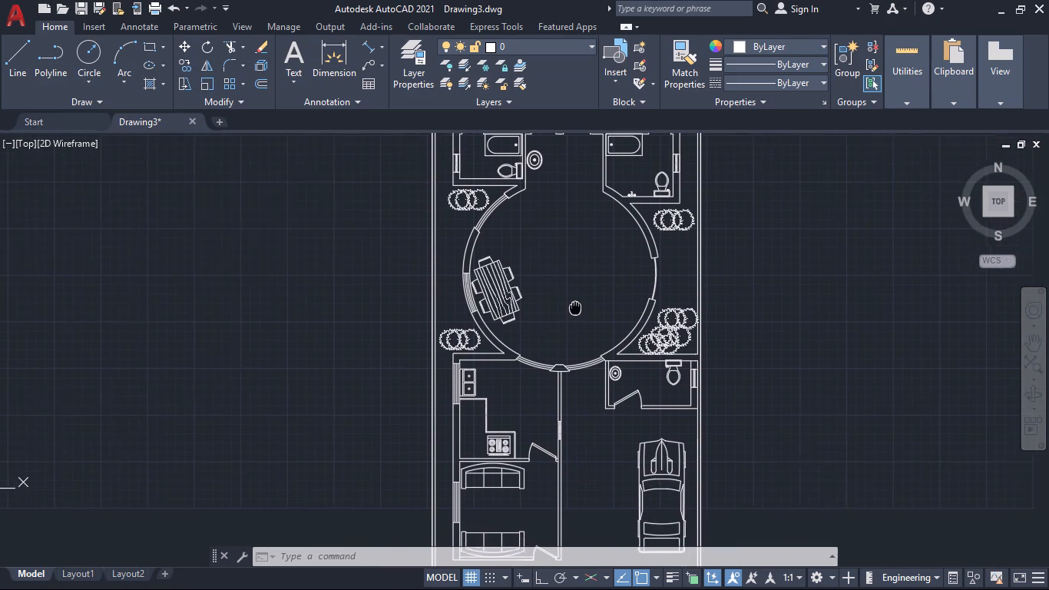
middle_drag(571, 309, 551, 325)
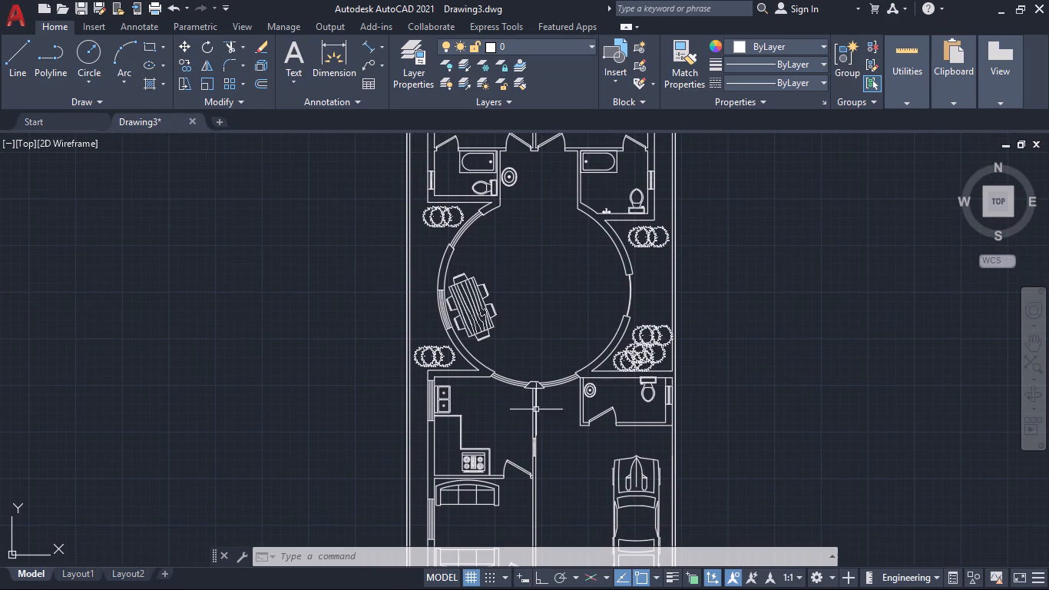
Examine the floor plan from the garage and kitchen through the circular dining hall up to the bedrooms and bathrooms.
middle_drag(514, 417, 518, 284)
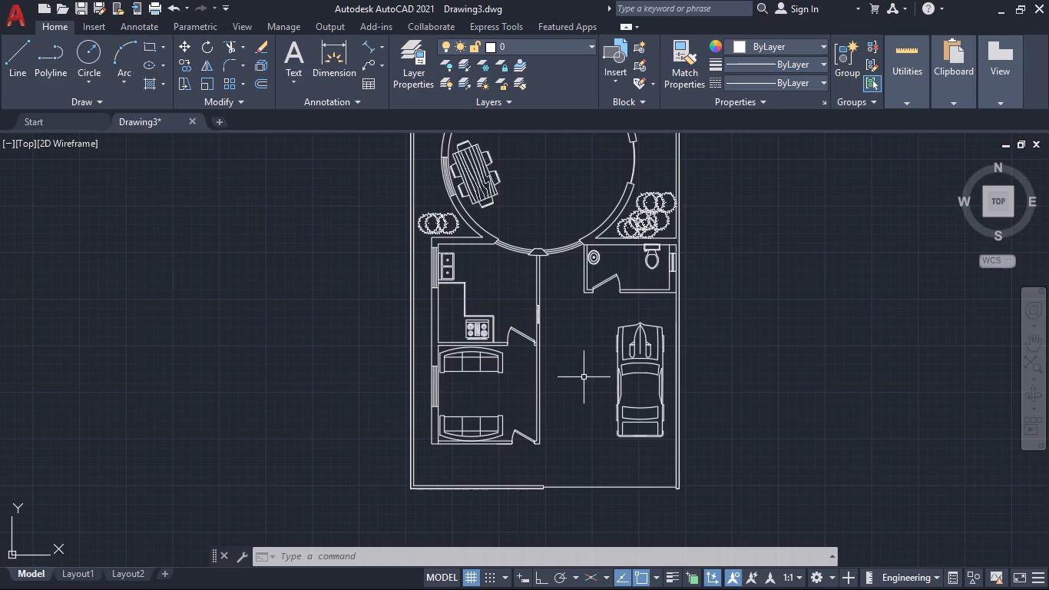
middle_drag(586, 374, 549, 510)
middle_drag(515, 306, 514, 408)
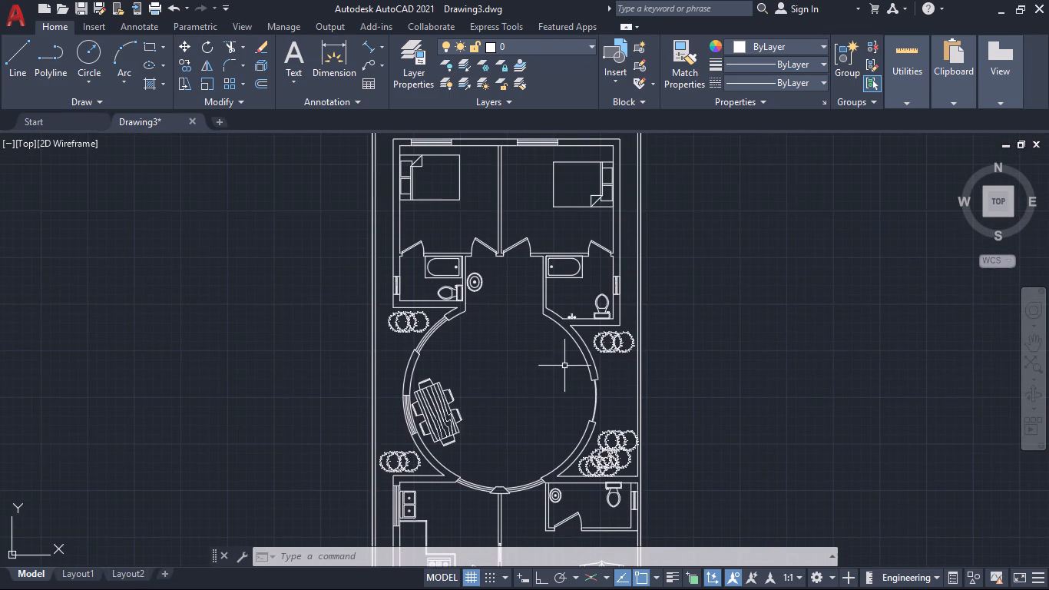
scroll(559, 357, up, 1)
middle_drag(546, 356, 528, 453)
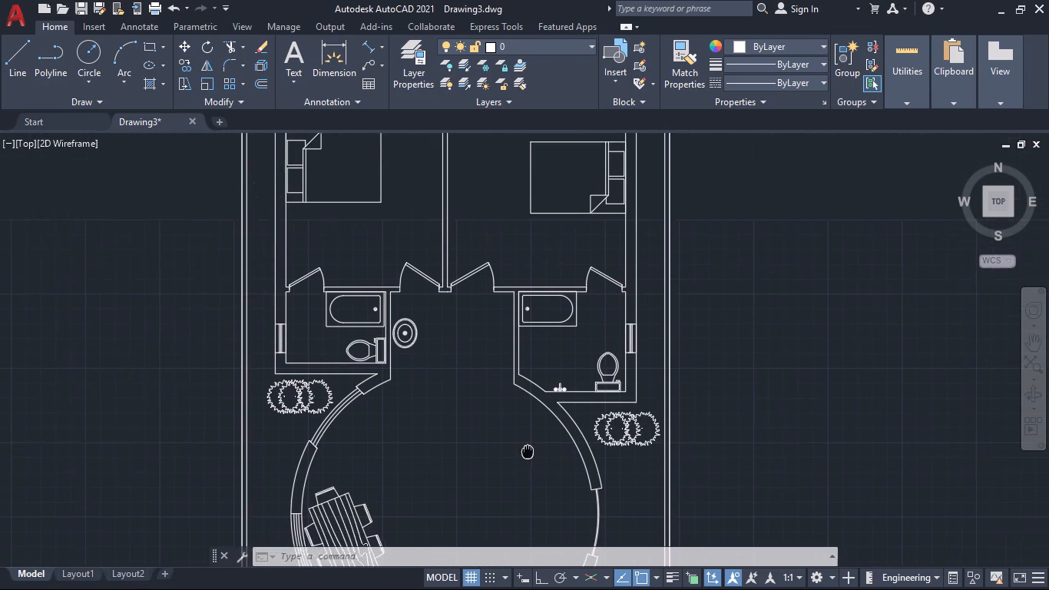
middle_drag(528, 453, 524, 475)
middle_drag(478, 425, 554, 509)
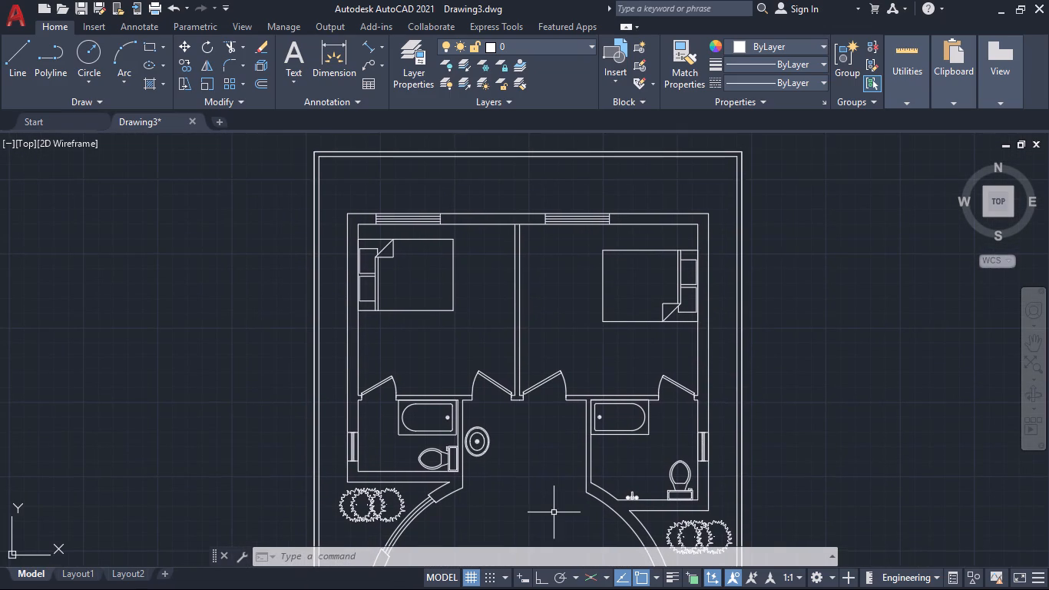
scroll(557, 303, down, 1)
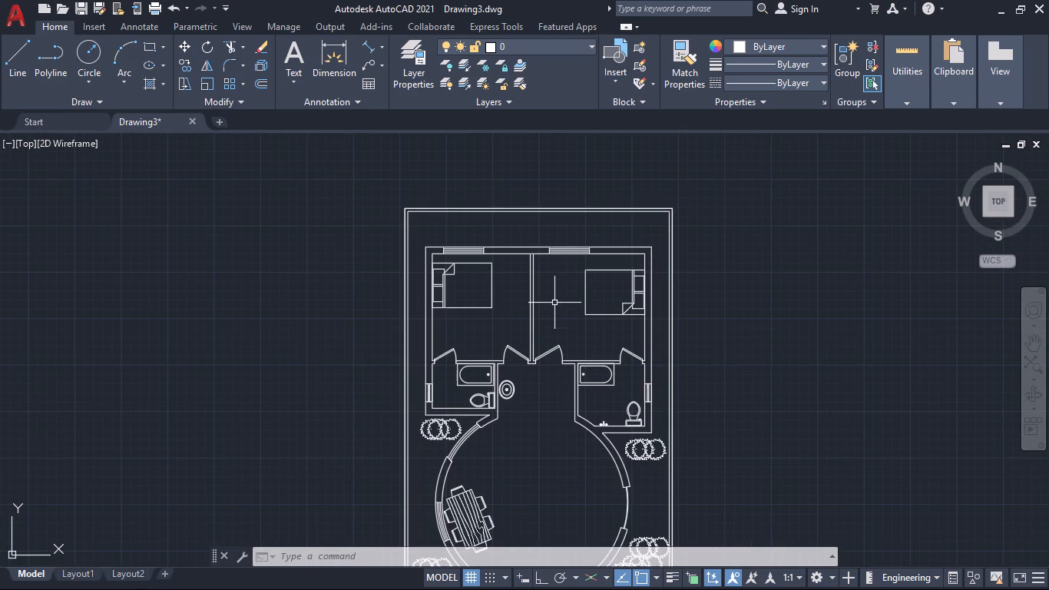
middle_drag(554, 303, 548, 246)
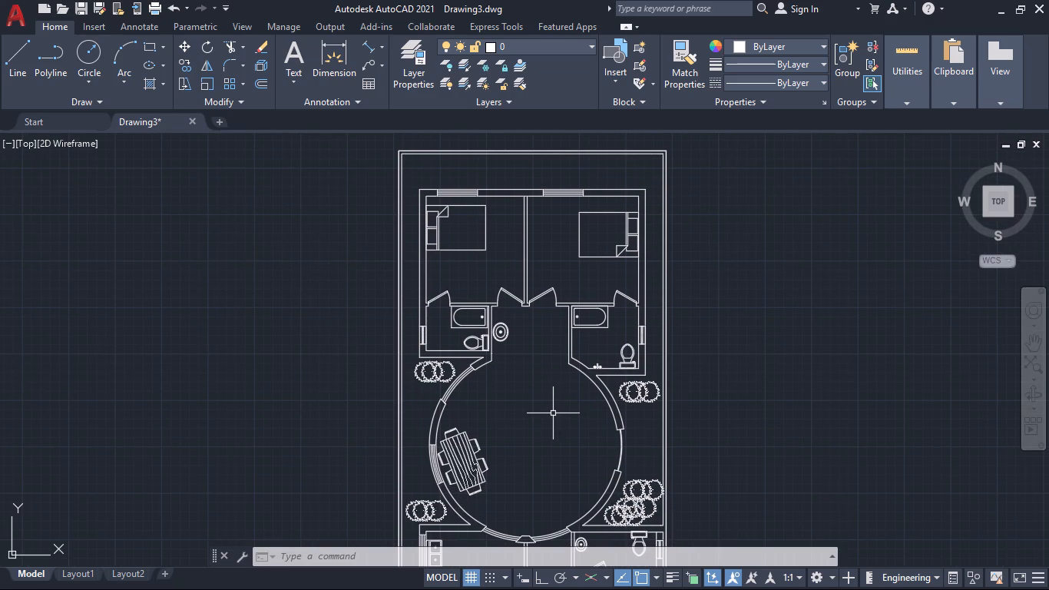
middle_drag(549, 410, 527, 358)
scroll(544, 401, up, 1)
scroll(521, 363, down, 1)
middle_drag(521, 375, 511, 346)
middle_drag(506, 354, 508, 395)
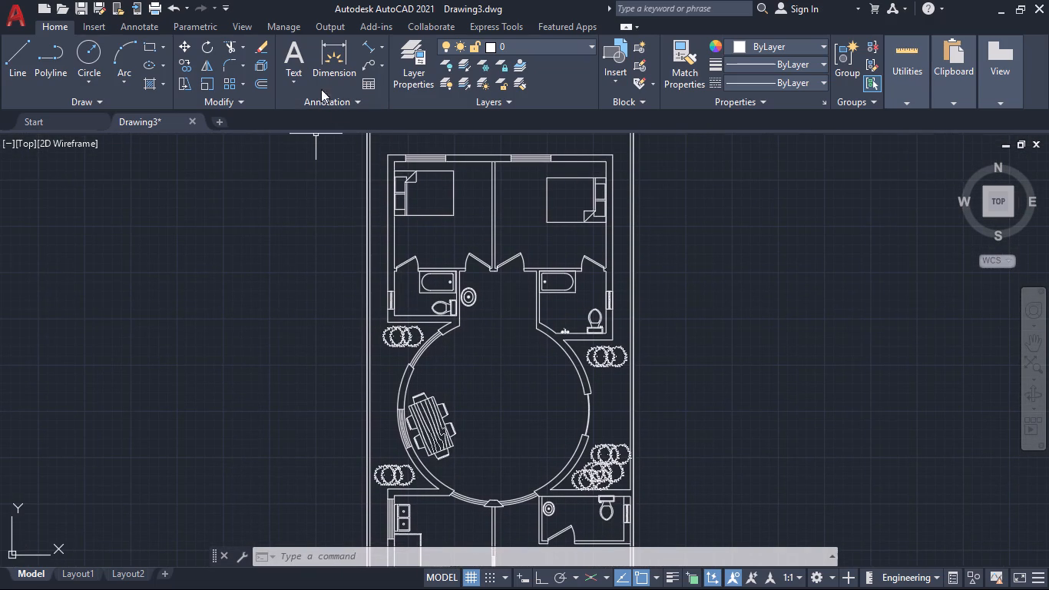
Add the multiline text BEDROOM in the left-hand bedroom of the plan, just below the bed.
click(295, 61)
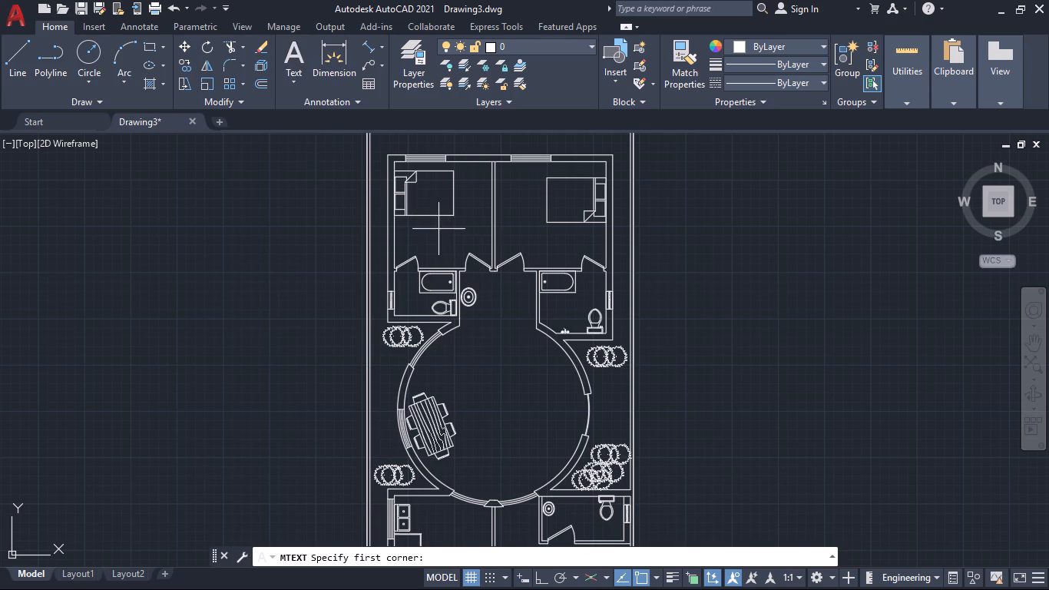
scroll(433, 228, up, 1)
click(405, 224)
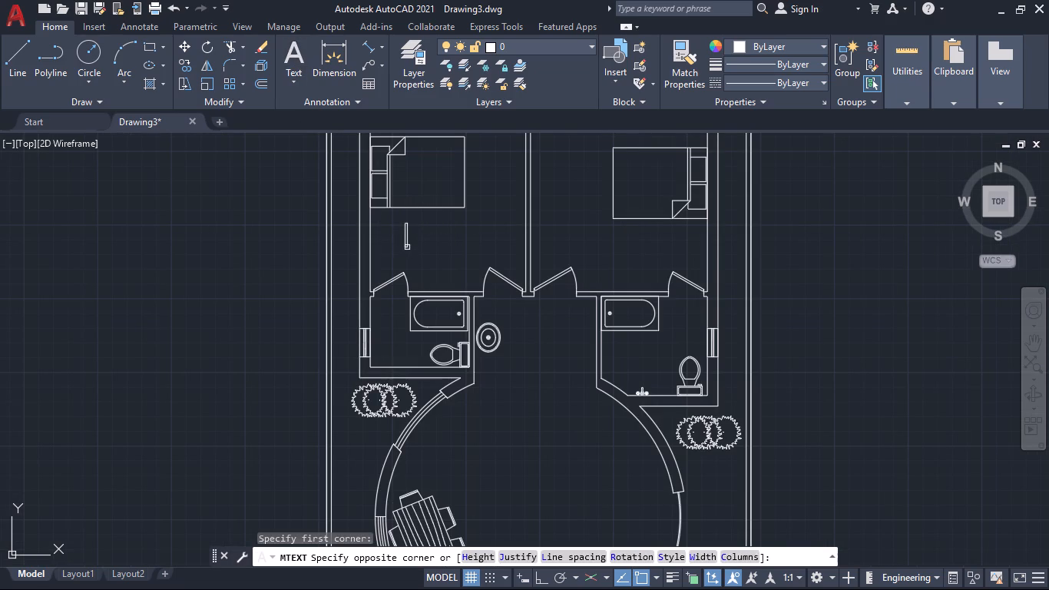
click(406, 247)
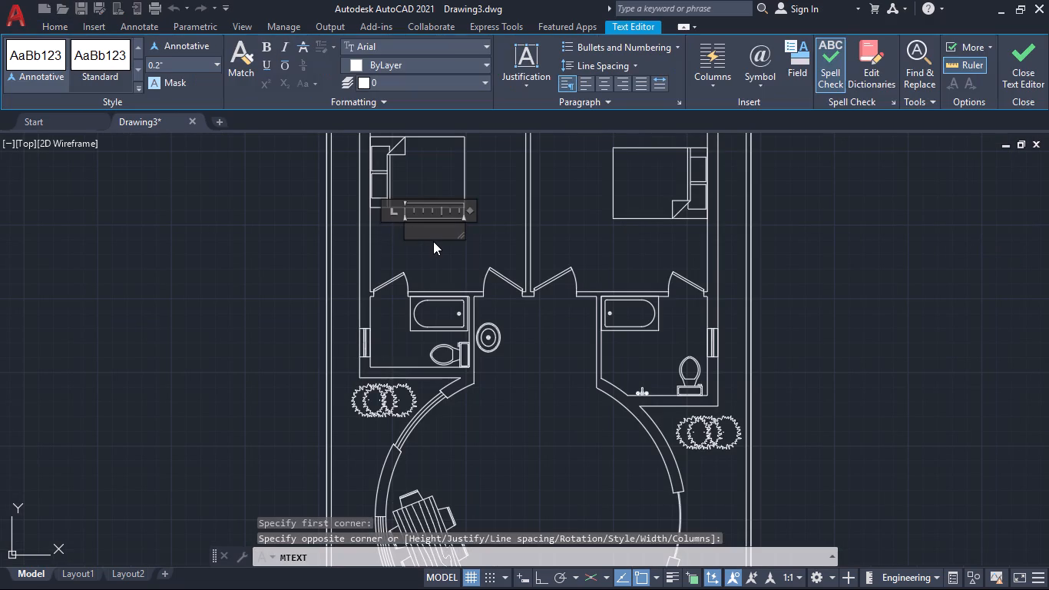
text(BED)
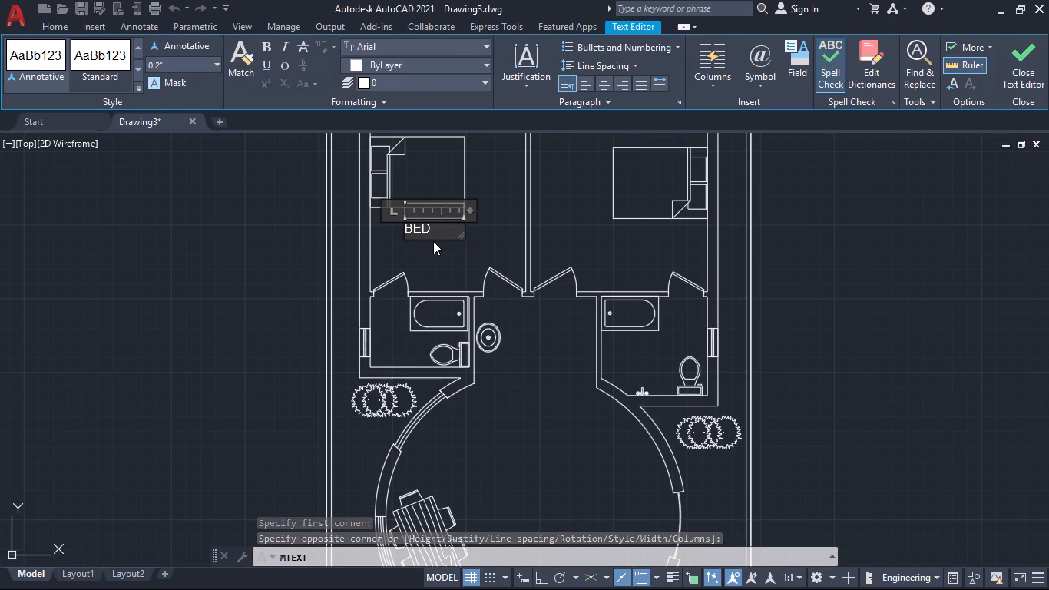
key(r)
key(BackSpace)
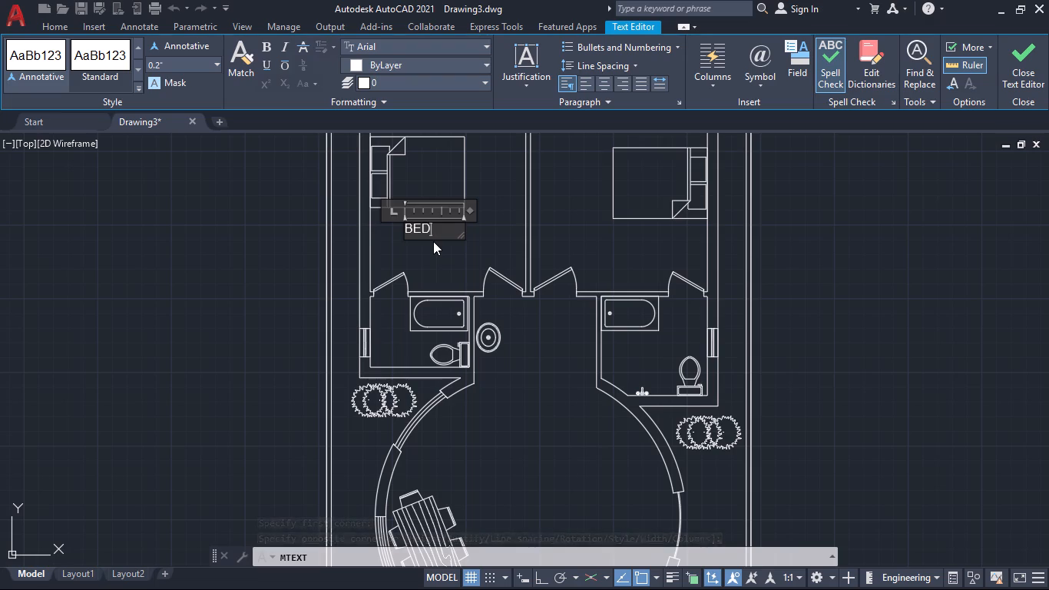
text(ROOM)
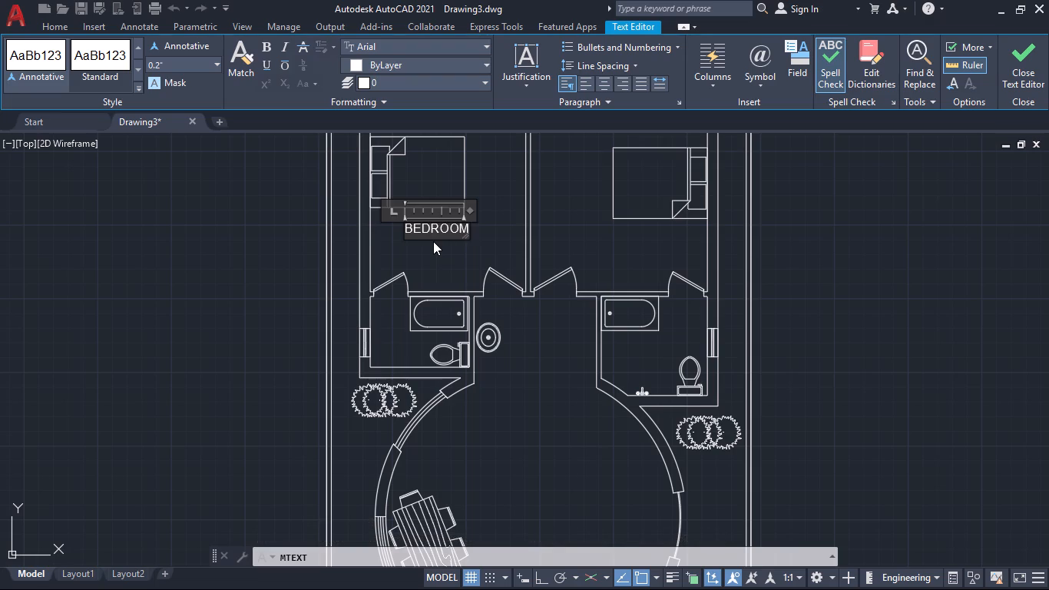
key(Return)
key(BackSpace)
key(Return)
key(BackSpace)
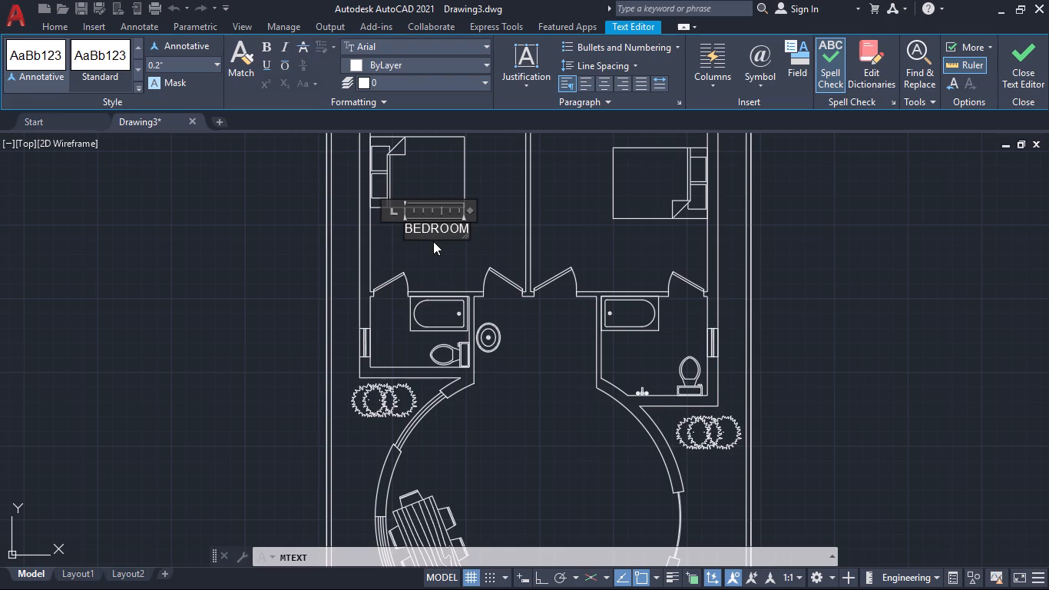
click(439, 247)
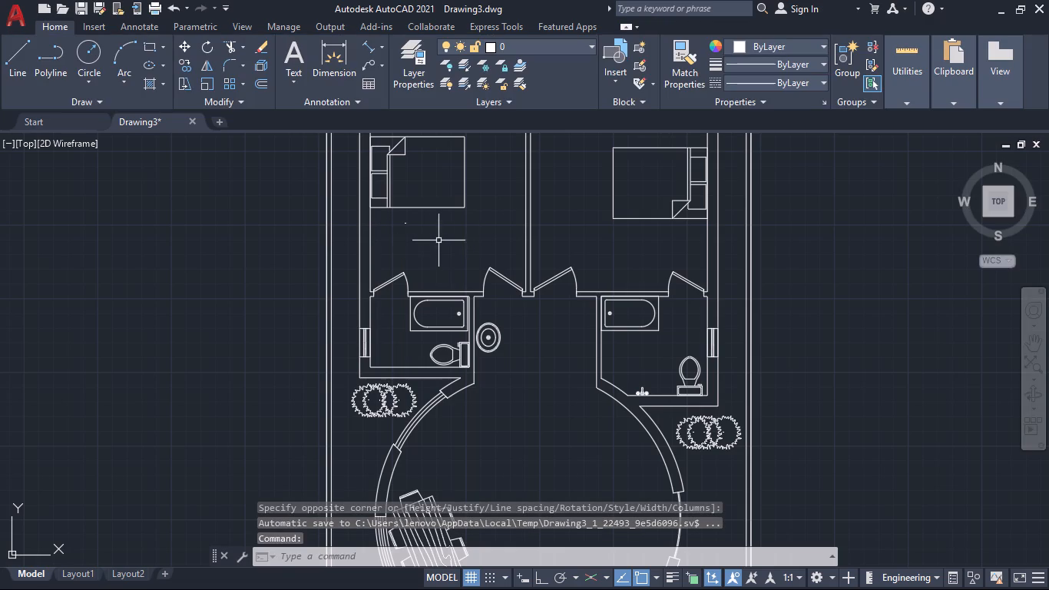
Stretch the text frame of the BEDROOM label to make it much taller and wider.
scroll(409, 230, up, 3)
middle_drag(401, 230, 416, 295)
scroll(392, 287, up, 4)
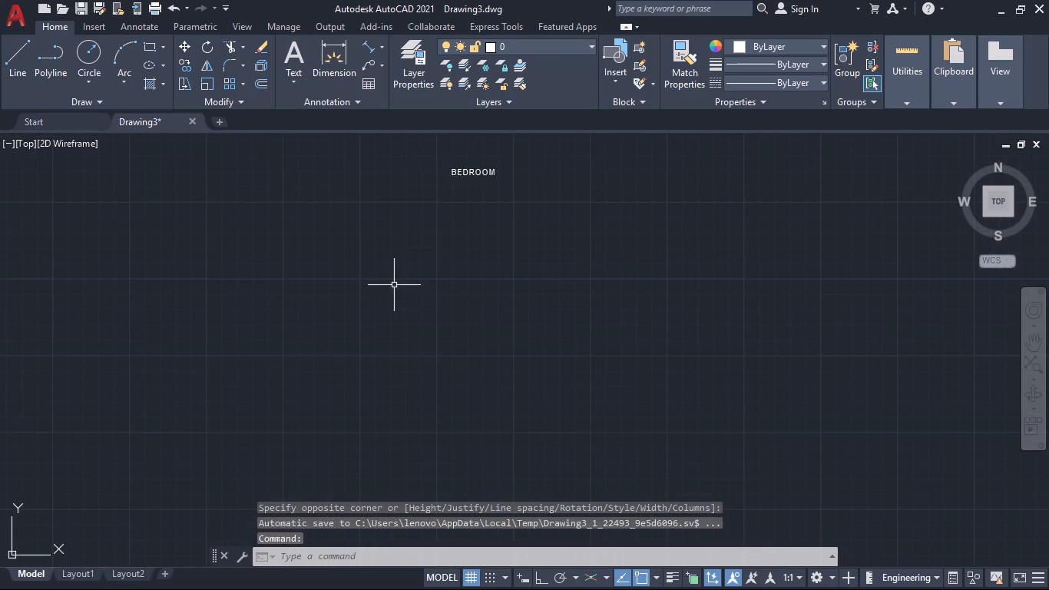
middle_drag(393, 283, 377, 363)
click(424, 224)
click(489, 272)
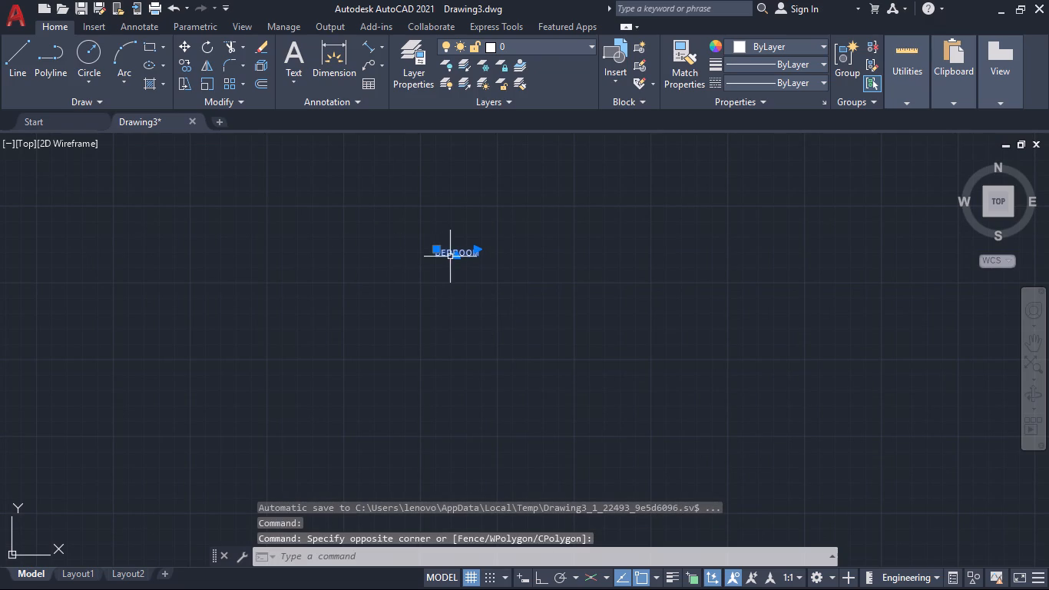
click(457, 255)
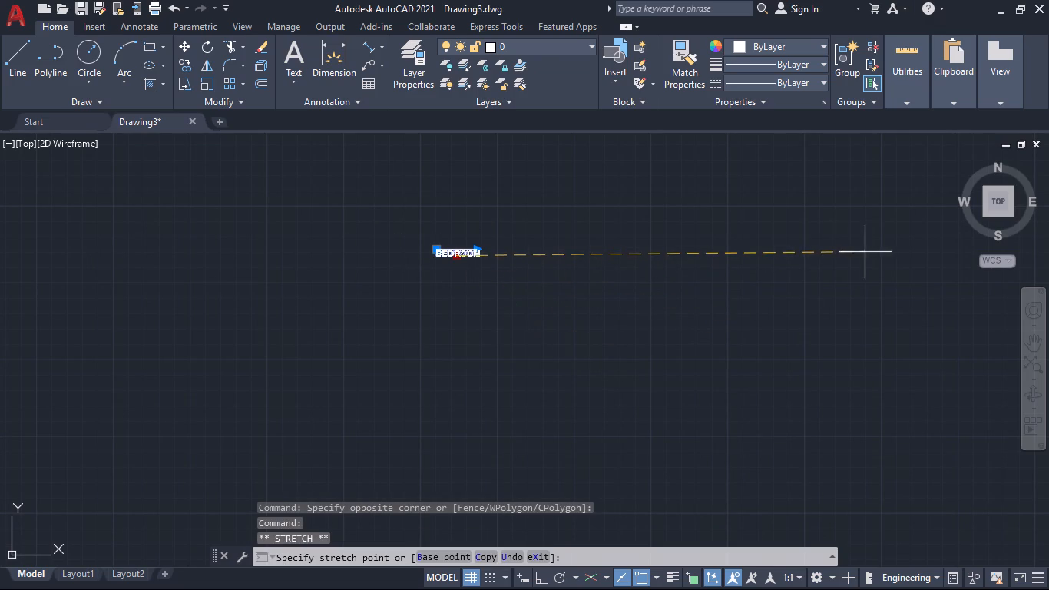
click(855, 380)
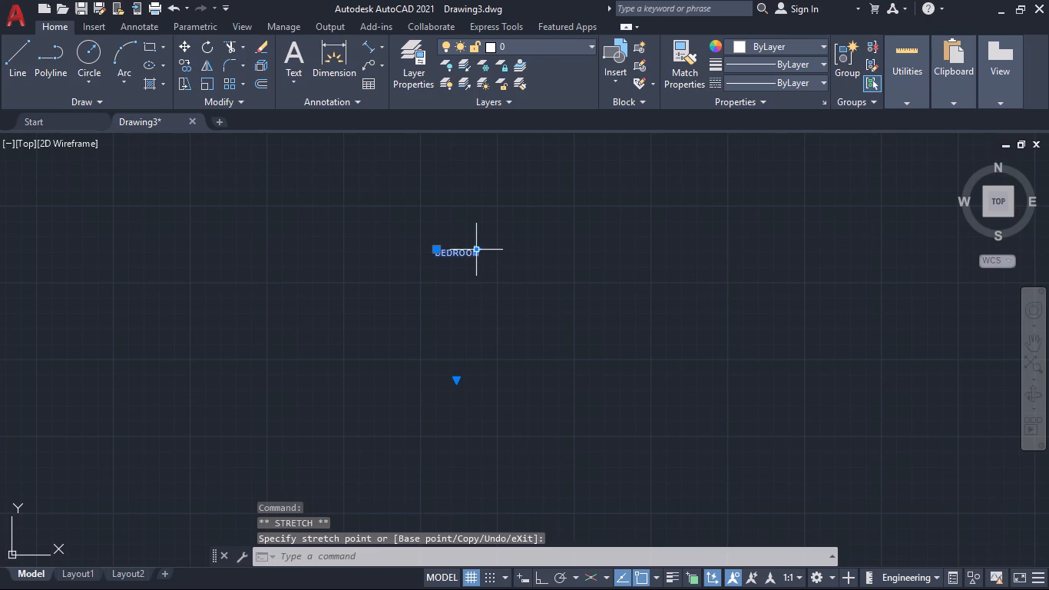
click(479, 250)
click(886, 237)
Move the BEDROOM label toward the middle of the open floor between the bed and the bathroom wall.
scroll(783, 305, down, 2)
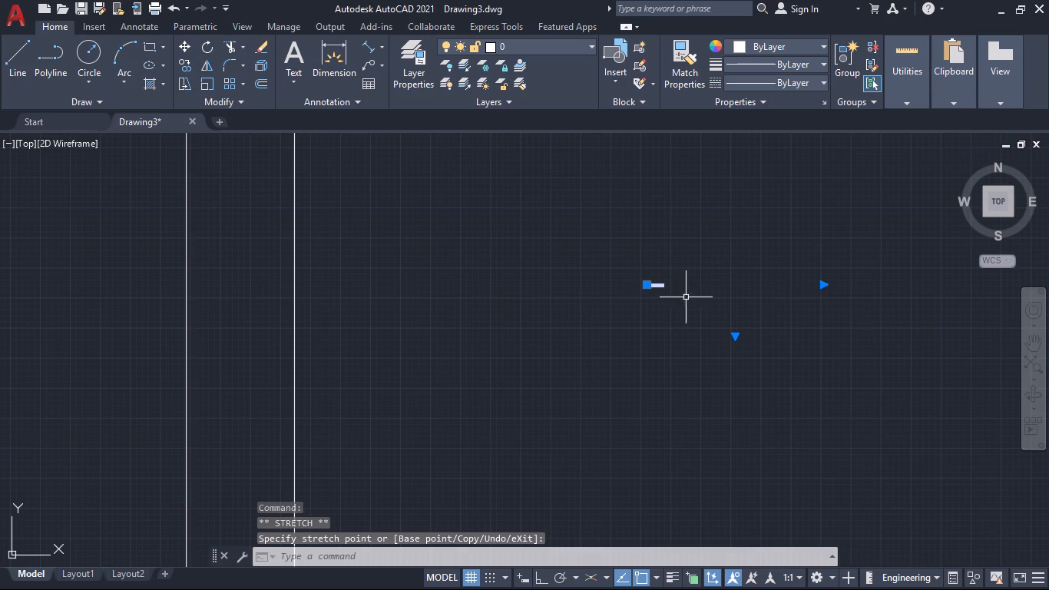
click(647, 283)
scroll(606, 358, down, 4)
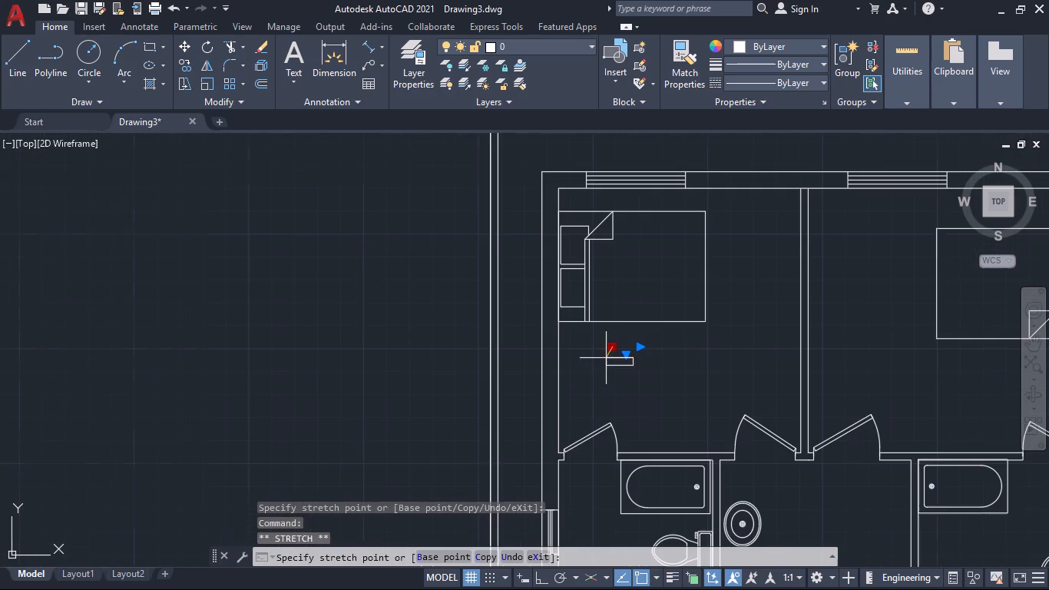
click(658, 366)
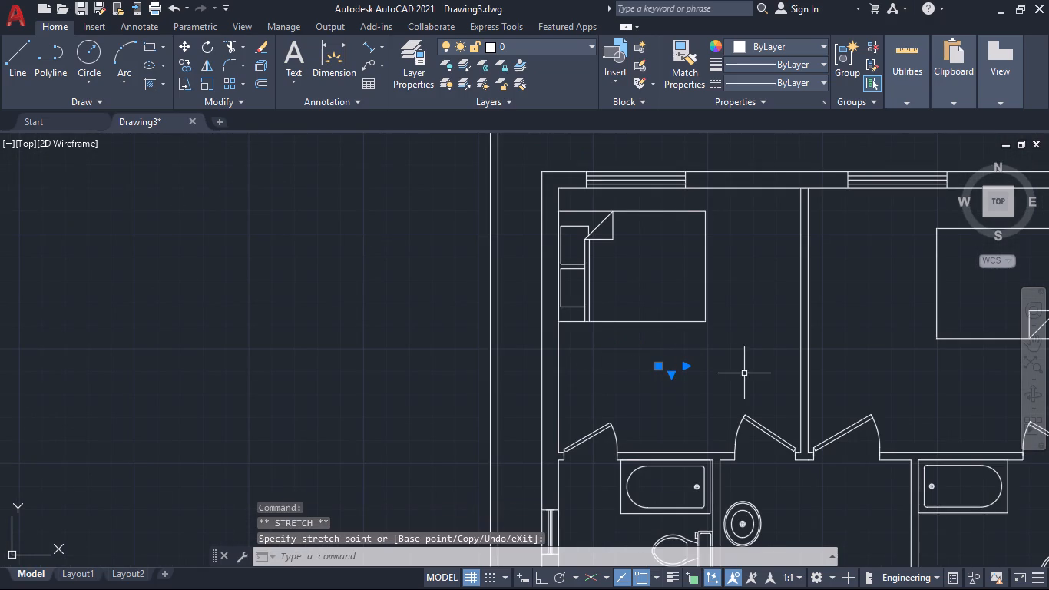
Open the BEDROOM label with the TEXTEDIT command and select the whole word.
middle_drag(745, 363, 597, 366)
scroll(572, 374, up, 4)
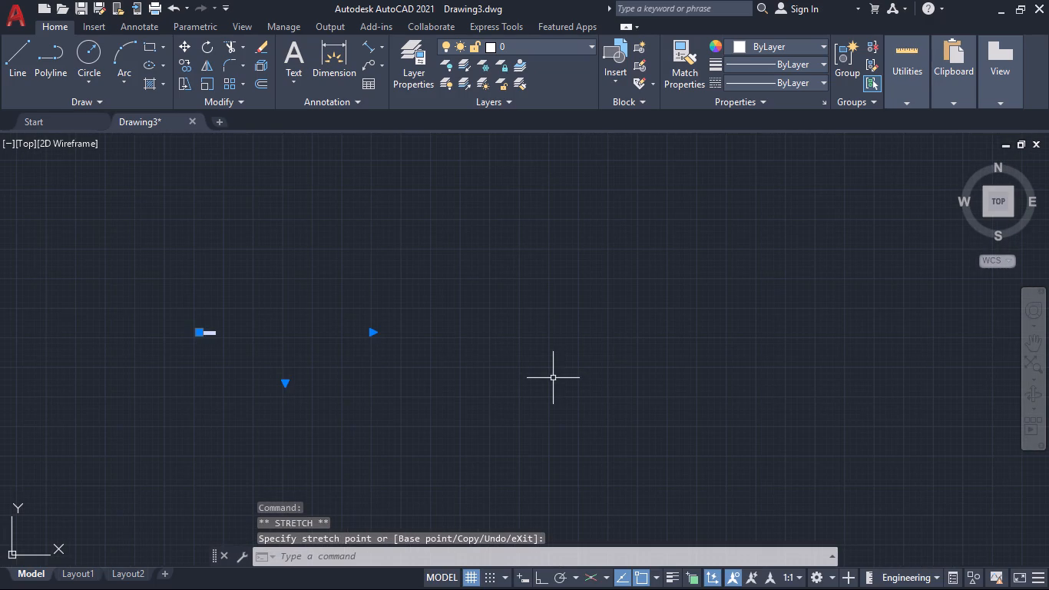
key(Escape)
text(texted)
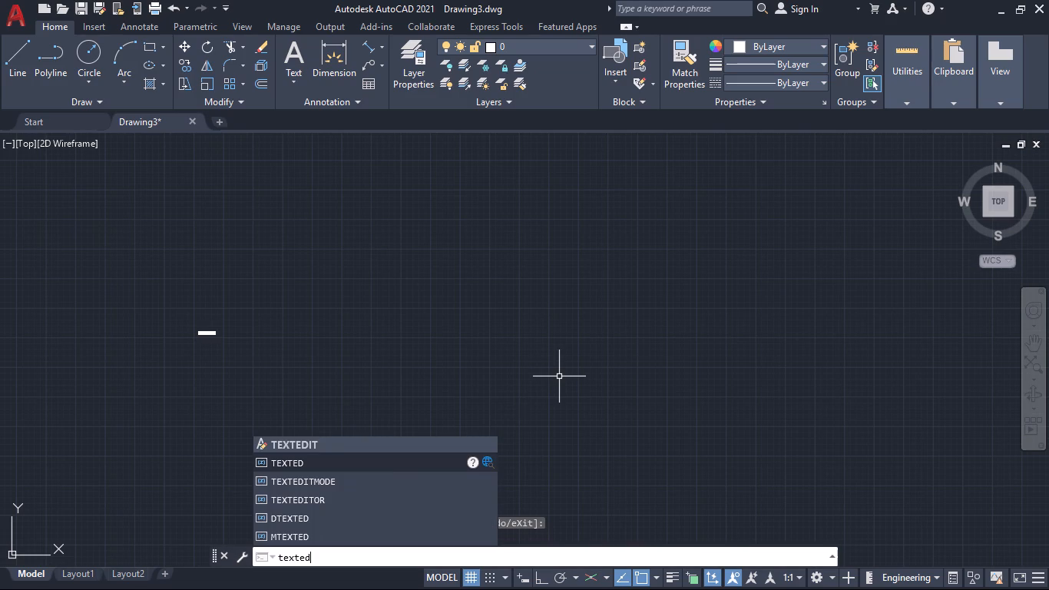
click(376, 447)
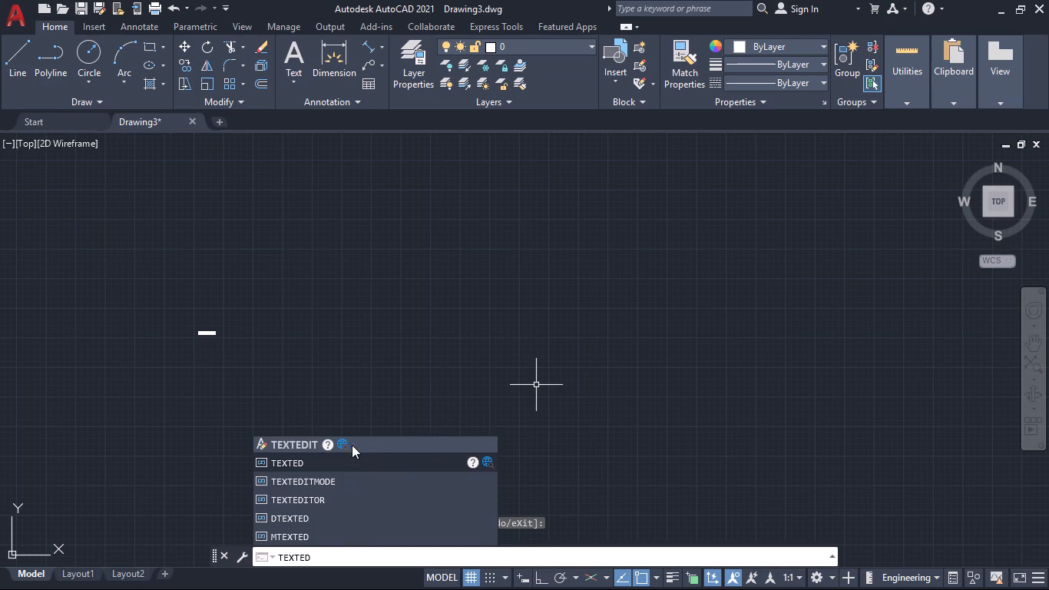
click(302, 442)
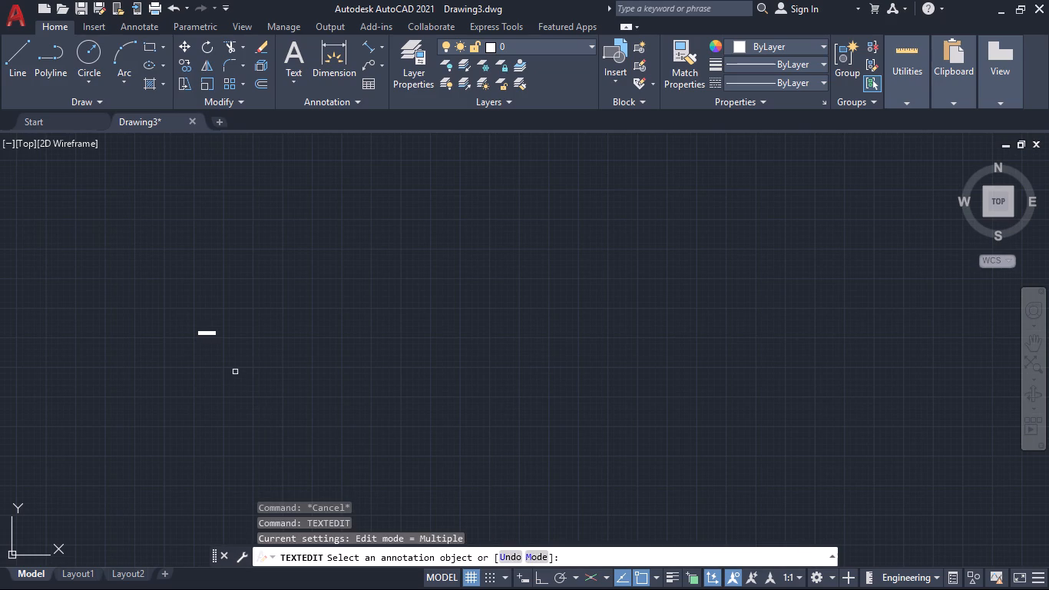
click(218, 356)
click(164, 304)
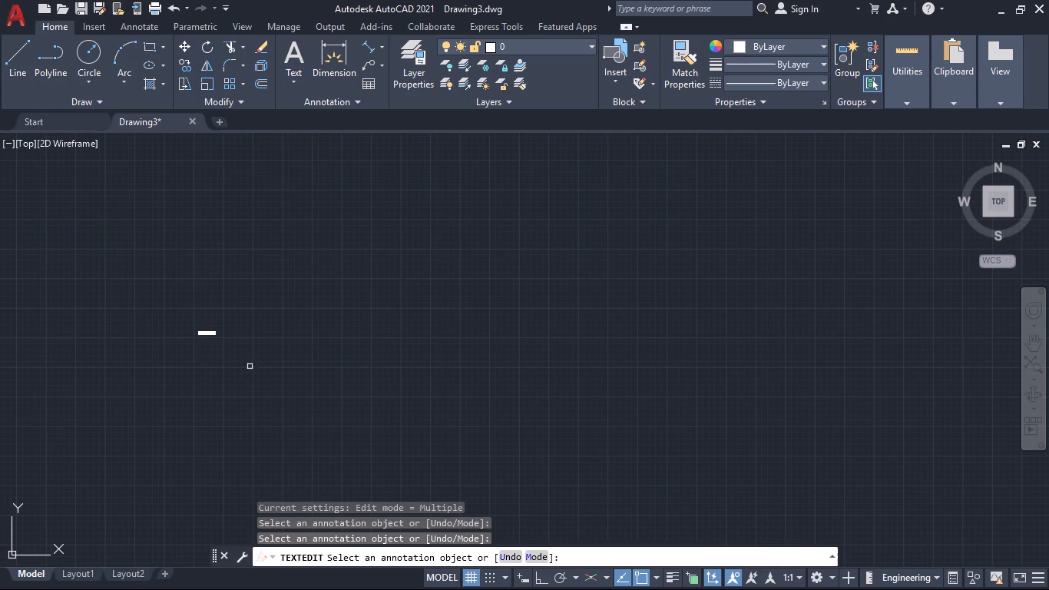
click(204, 332)
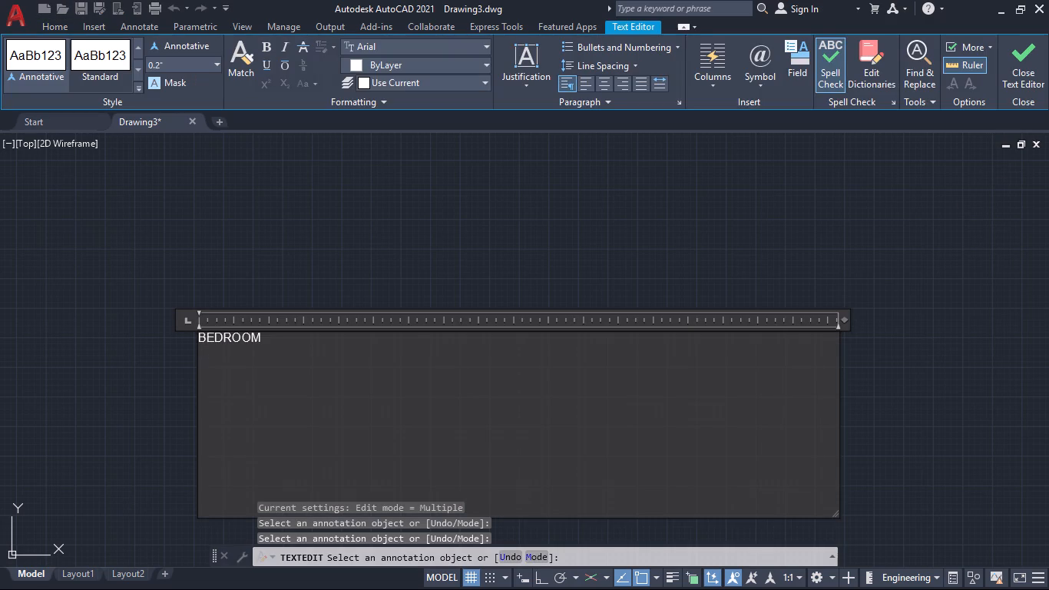
click(214, 61)
click(274, 336)
drag(260, 338, 194, 336)
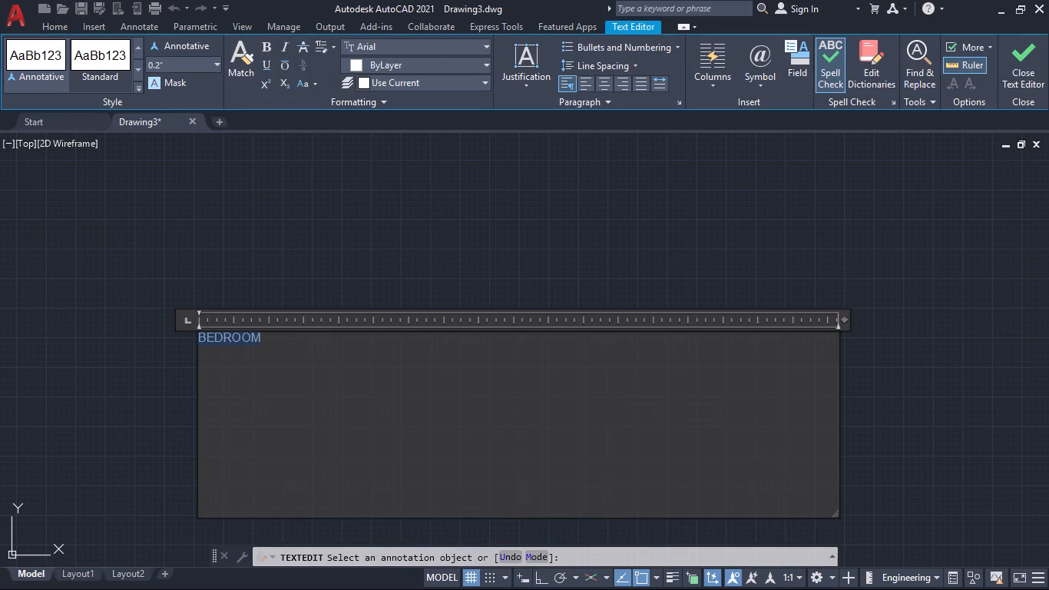
Resize the text frame of the BEDROOM label so it is somewhat narrower and much shorter than before.
drag(835, 512, 418, 372)
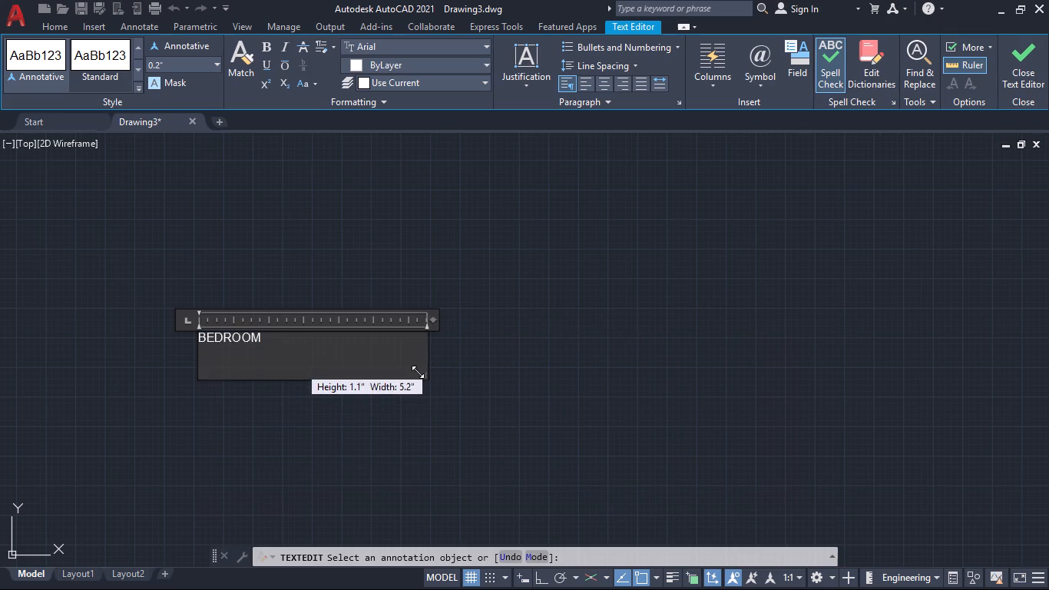
drag(418, 372, 278, 346)
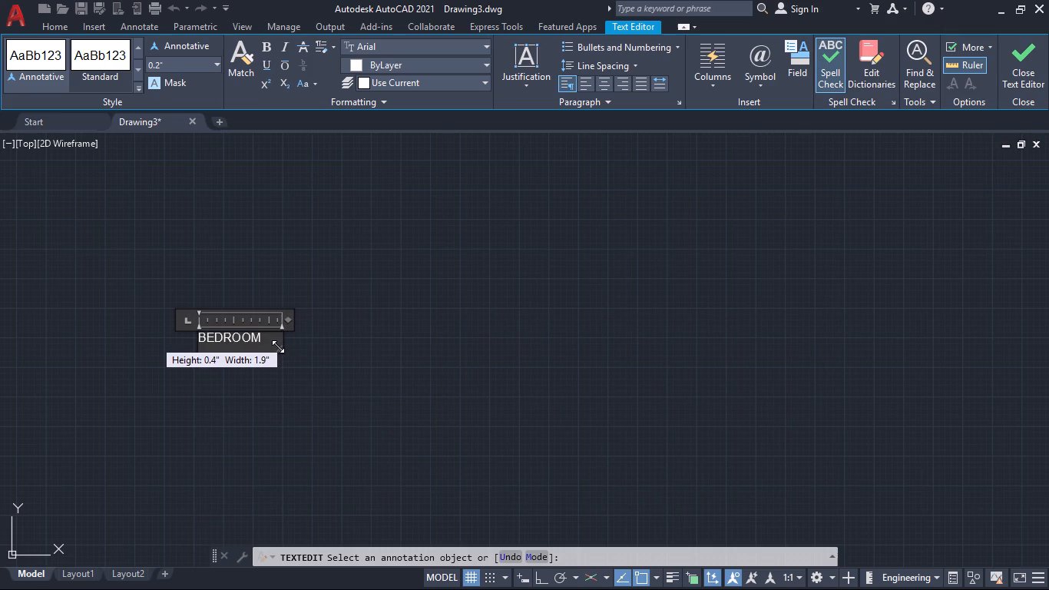
drag(278, 346, 278, 396)
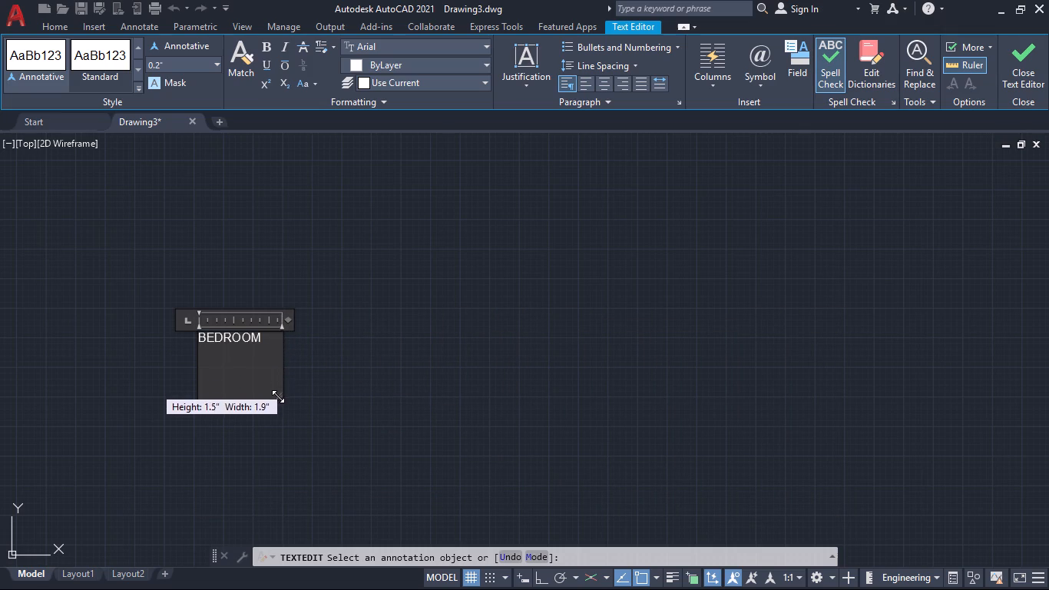
drag(278, 396, 280, 461)
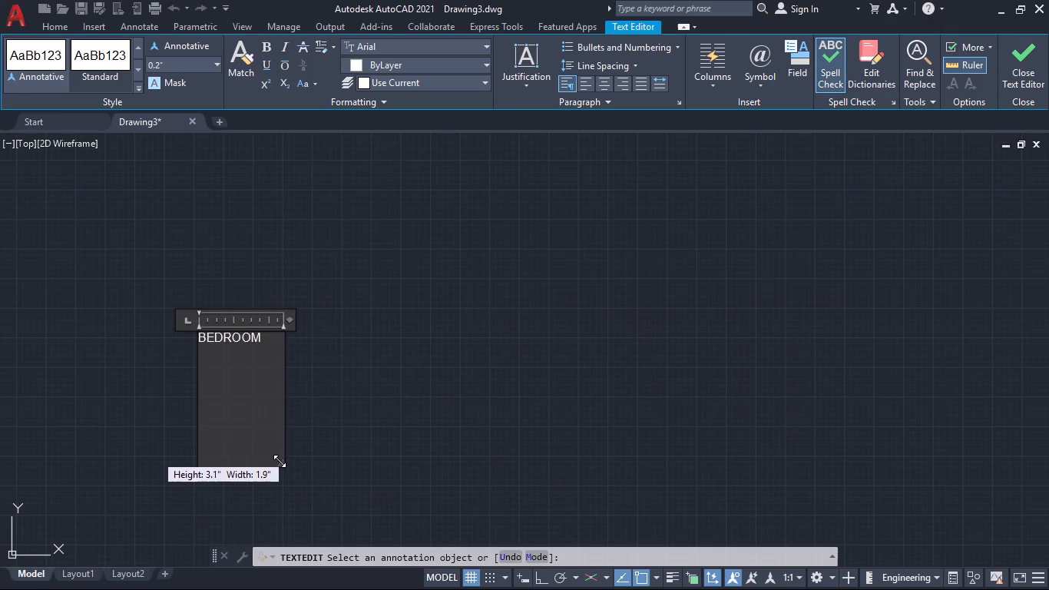
drag(280, 461, 280, 481)
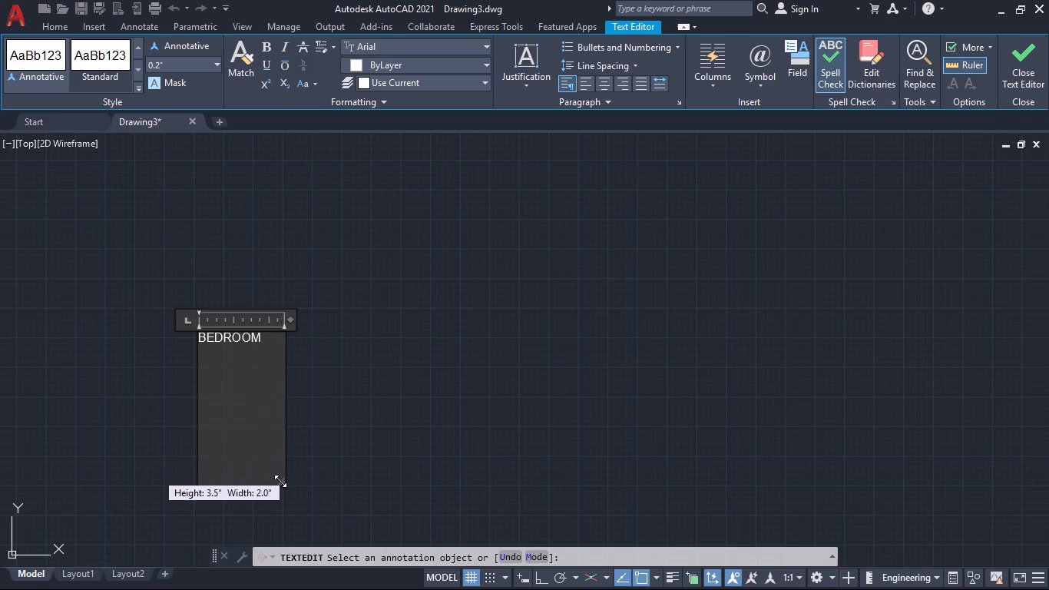
drag(280, 481, 286, 388)
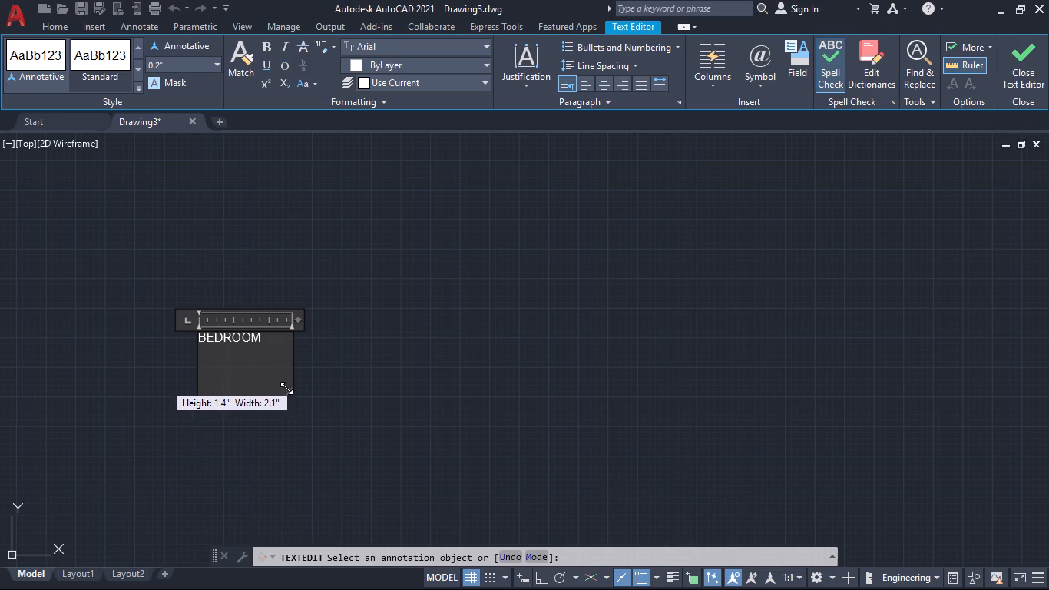
drag(286, 388, 573, 406)
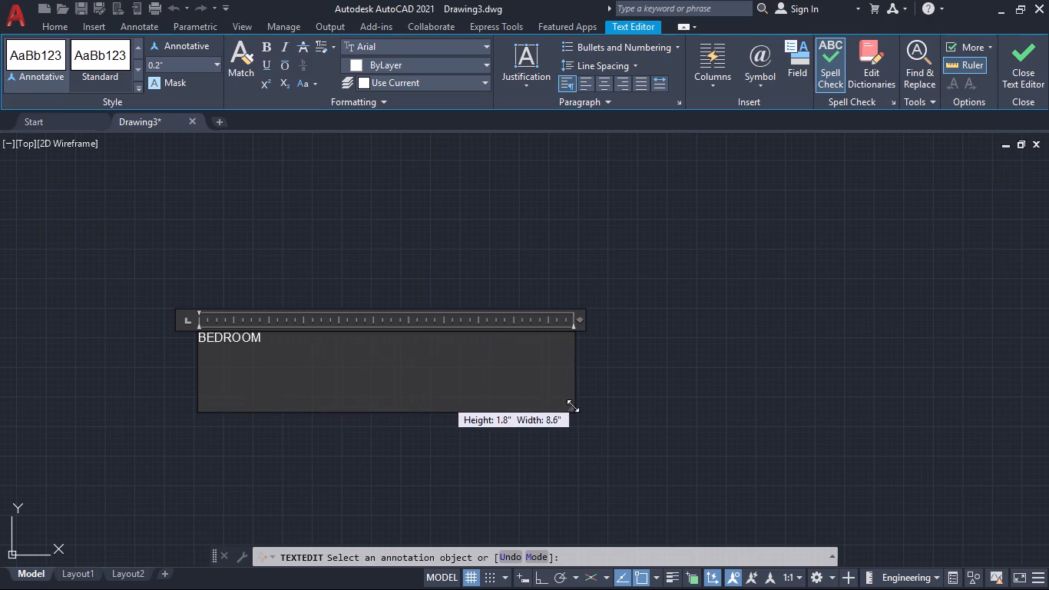
drag(573, 406, 650, 404)
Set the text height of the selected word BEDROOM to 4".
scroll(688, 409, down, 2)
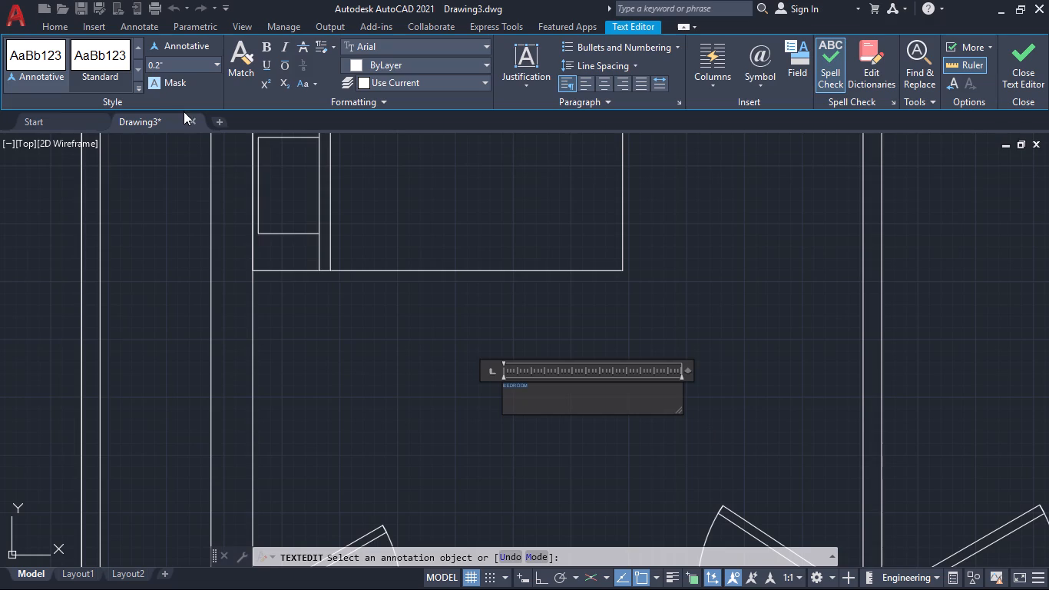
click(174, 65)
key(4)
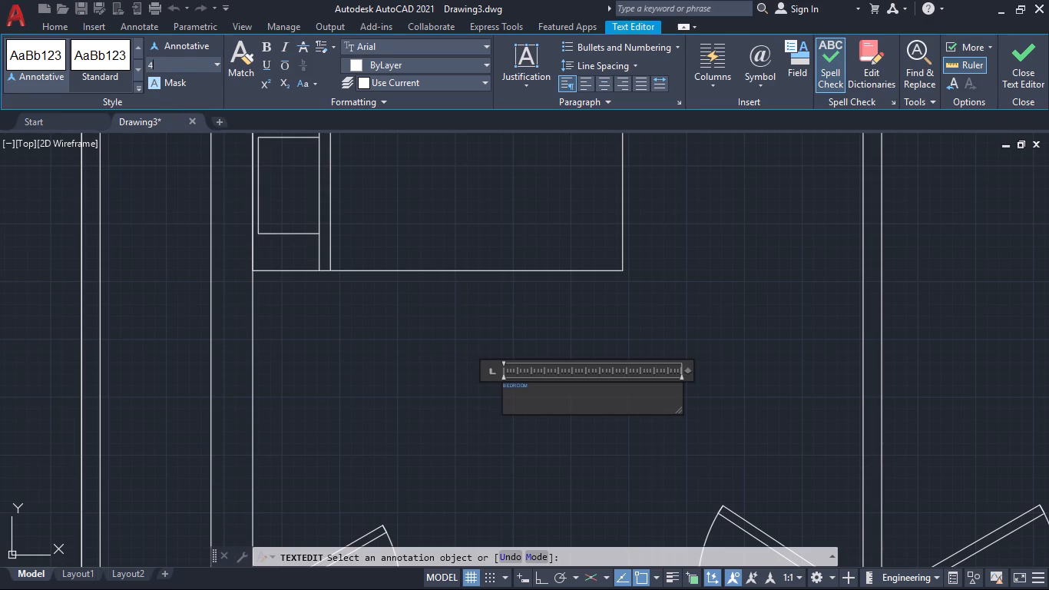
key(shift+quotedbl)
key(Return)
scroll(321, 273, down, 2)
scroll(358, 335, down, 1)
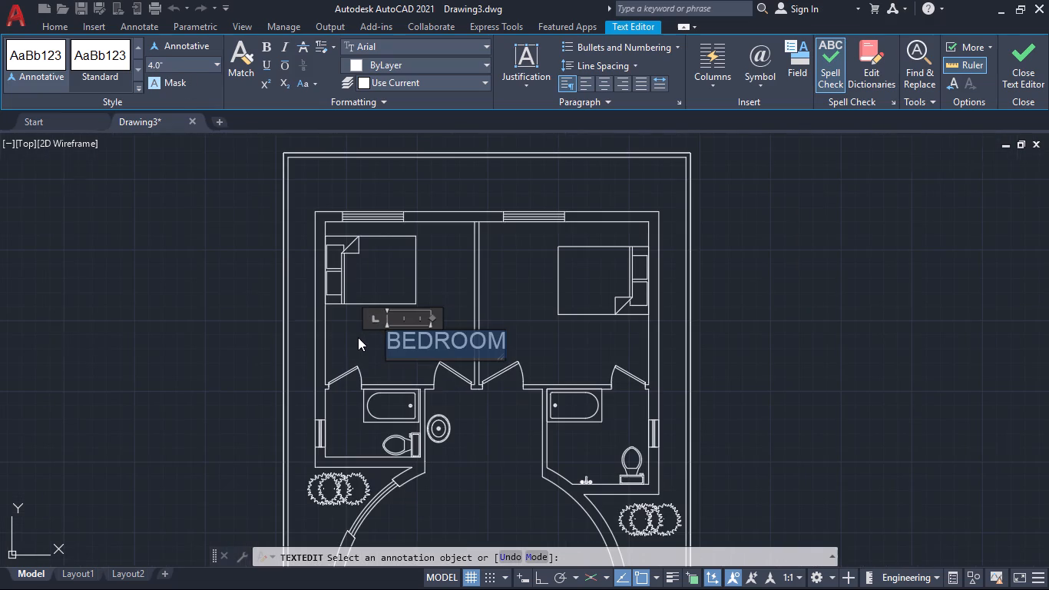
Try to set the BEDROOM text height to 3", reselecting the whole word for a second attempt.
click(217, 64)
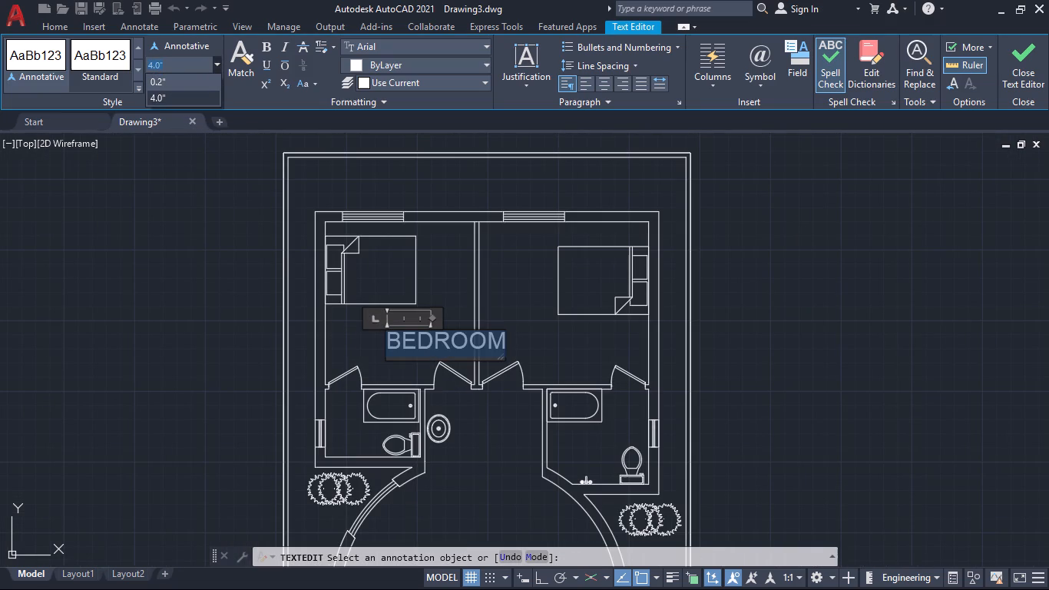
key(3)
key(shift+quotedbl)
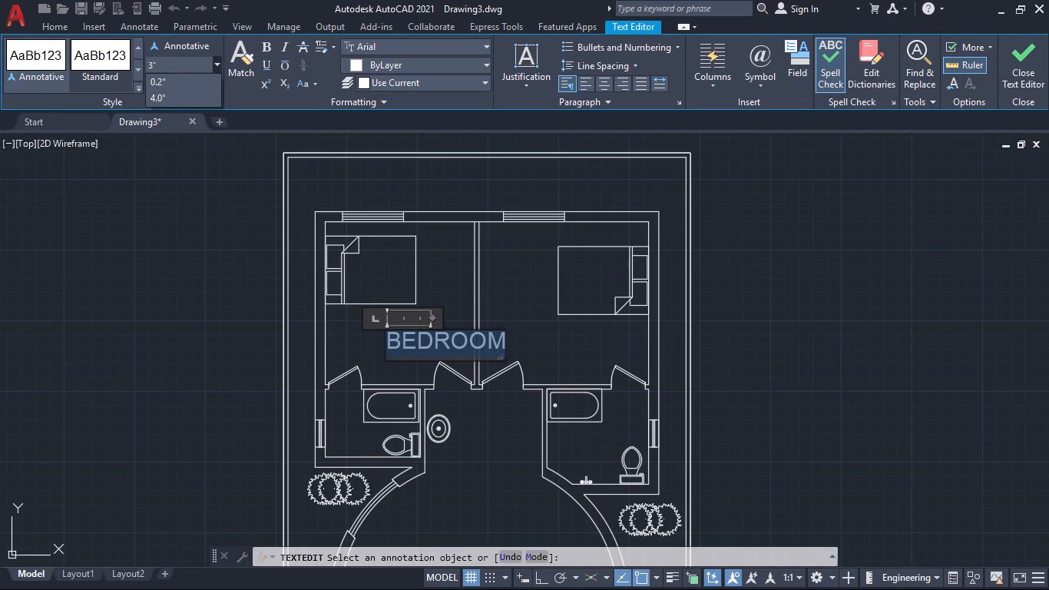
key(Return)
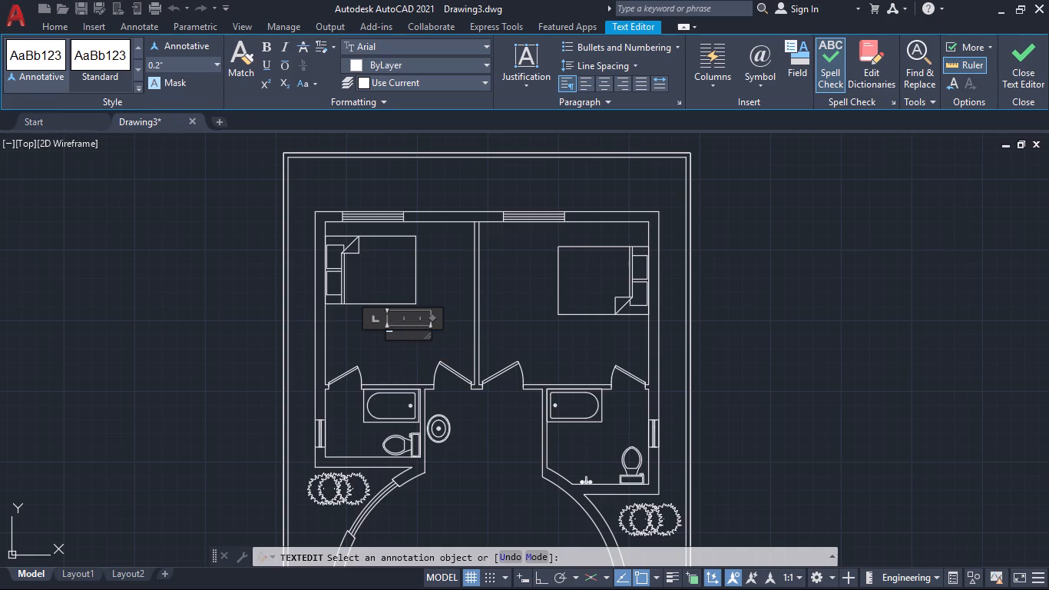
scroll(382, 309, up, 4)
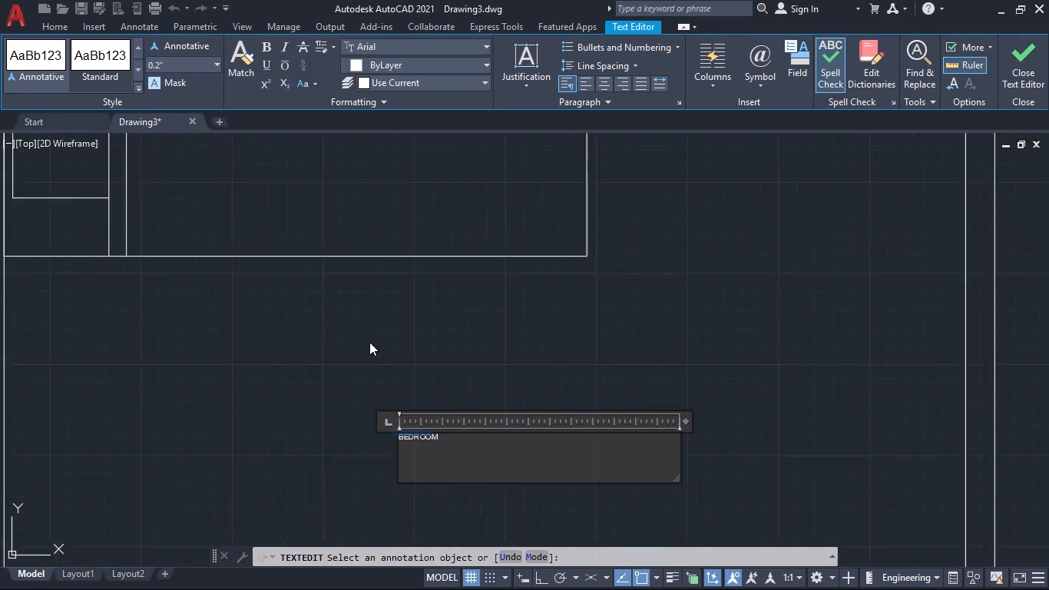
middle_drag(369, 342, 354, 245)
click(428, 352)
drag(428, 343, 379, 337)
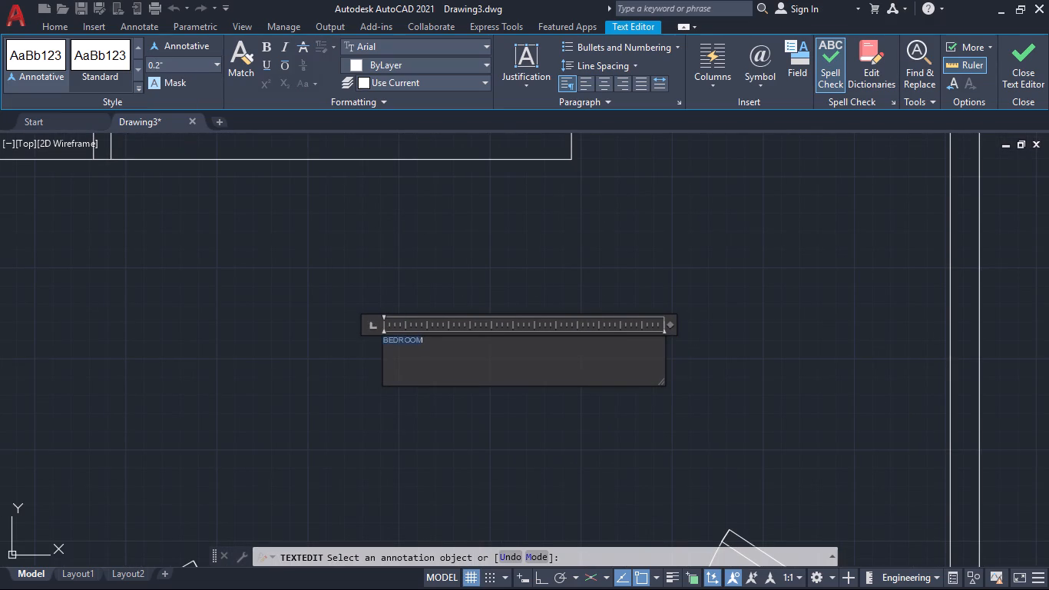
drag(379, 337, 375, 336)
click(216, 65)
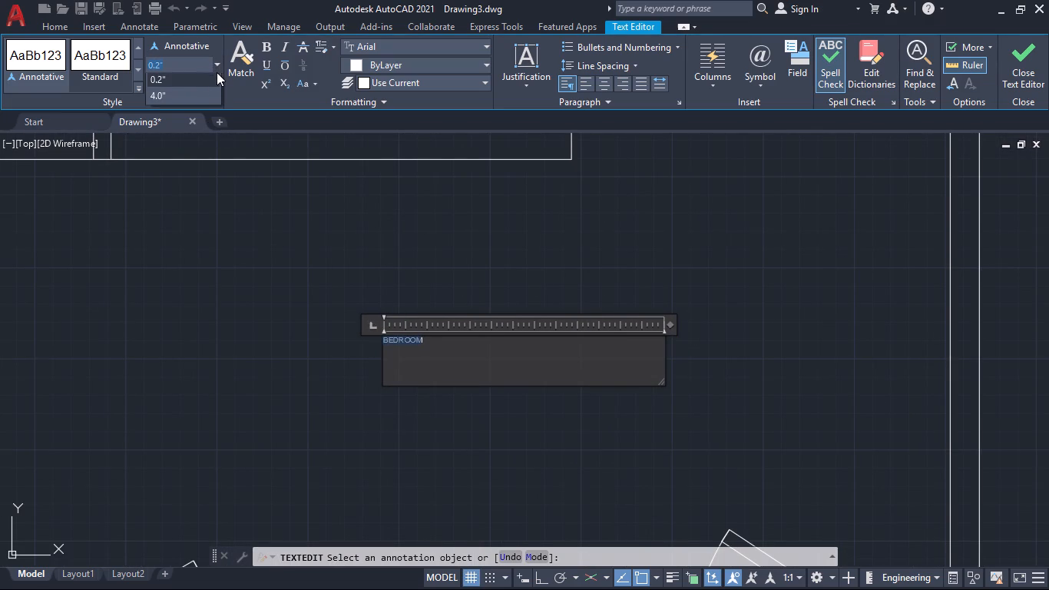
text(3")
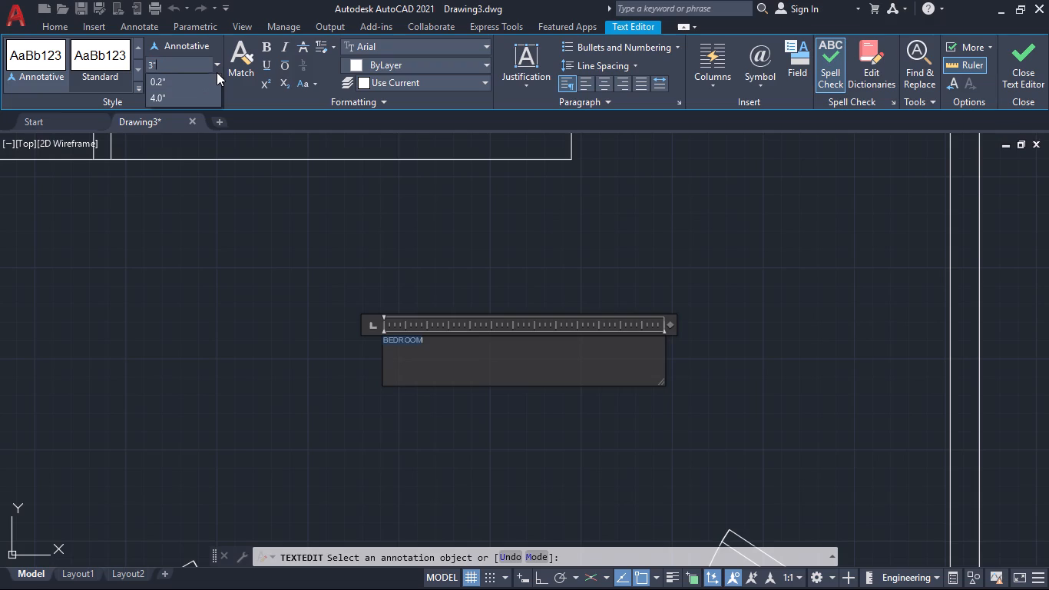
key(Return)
Set the selected BEDROOM text to a height of 4.0" and finish the text editing.
click(213, 68)
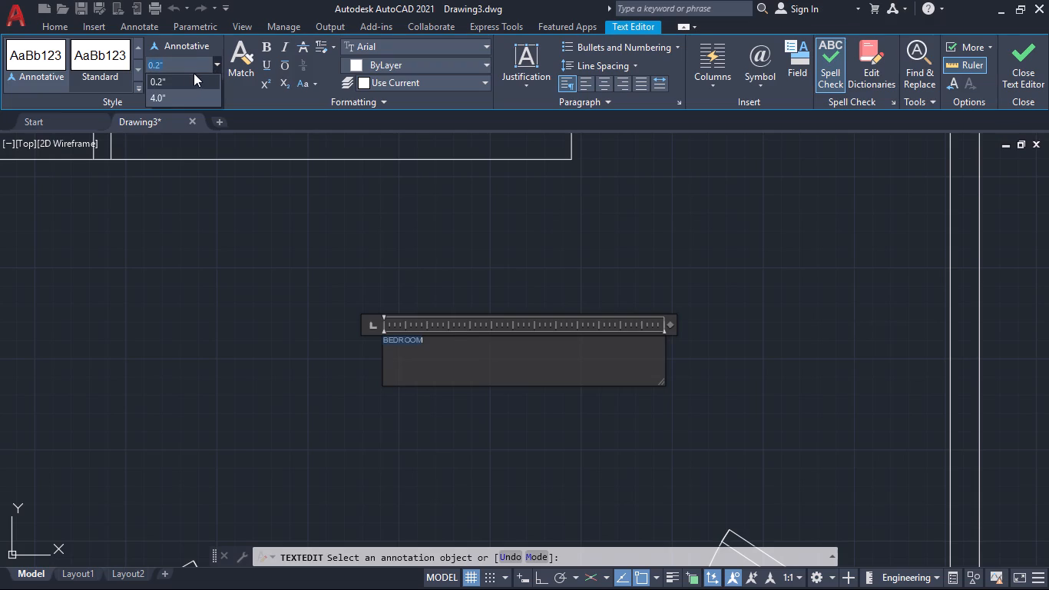
click(177, 98)
scroll(333, 190, down, 2)
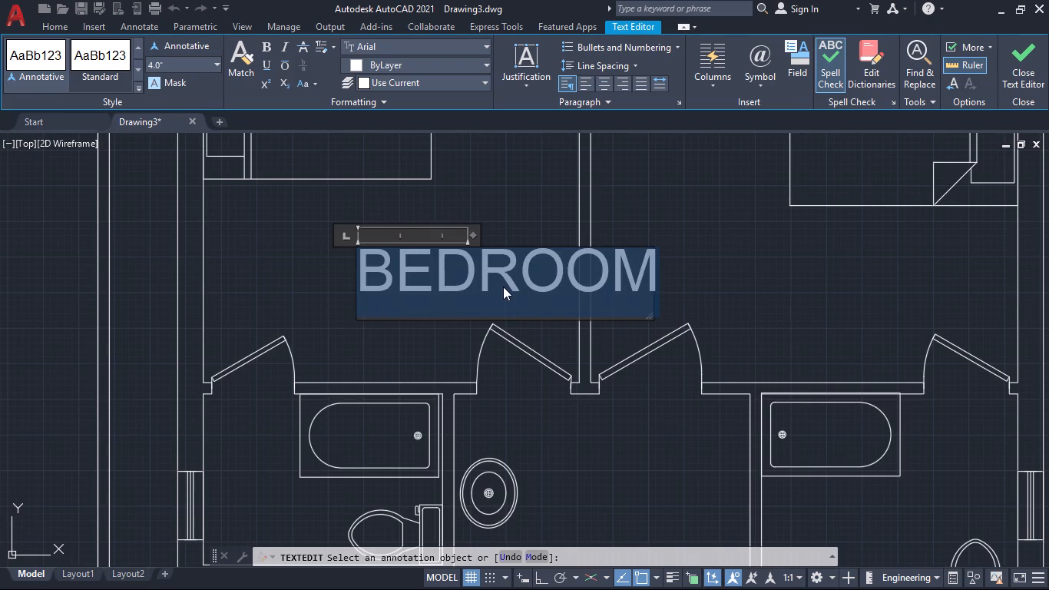
click(323, 304)
scroll(429, 282, down, 2)
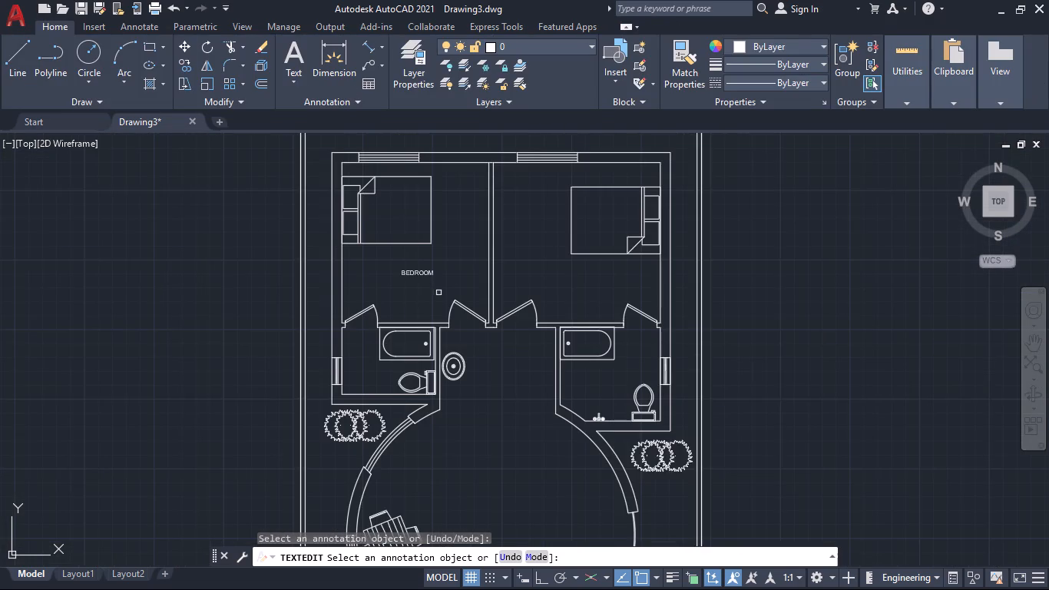
middle_drag(438, 293, 381, 322)
scroll(364, 318, up, 2)
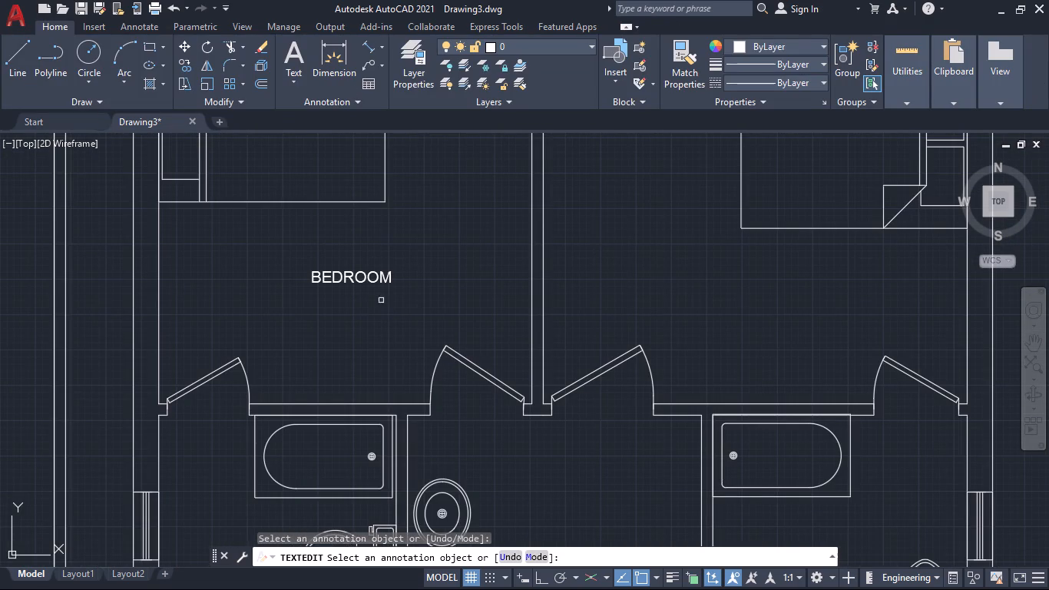
key(Escape)
Copy the BEDROOM label into the open floor of the second bedroom and the middle of the round dining hall.
click(414, 291)
click(280, 253)
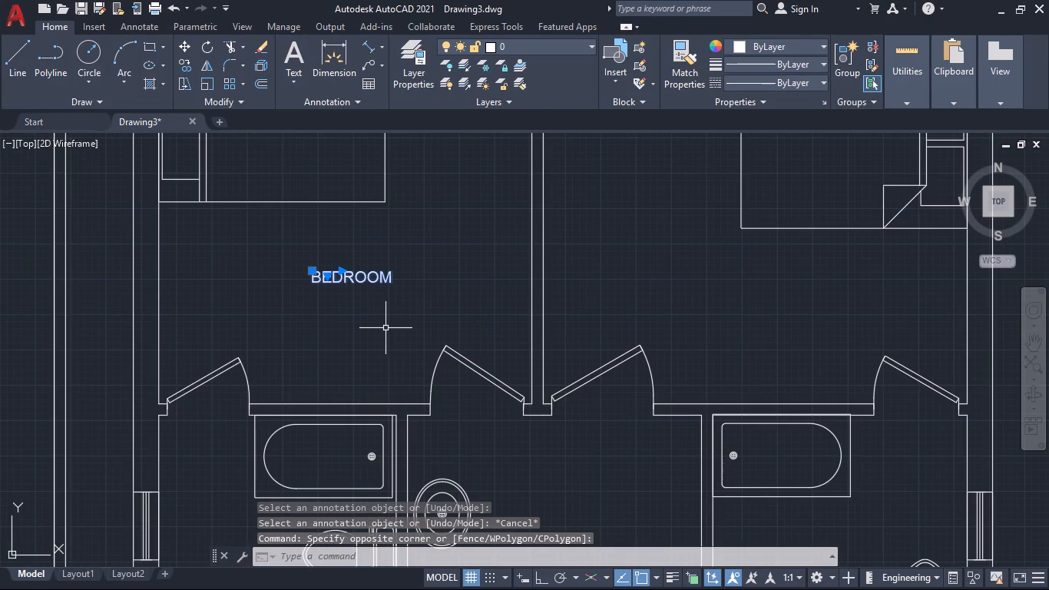
text(cp)
key(Return)
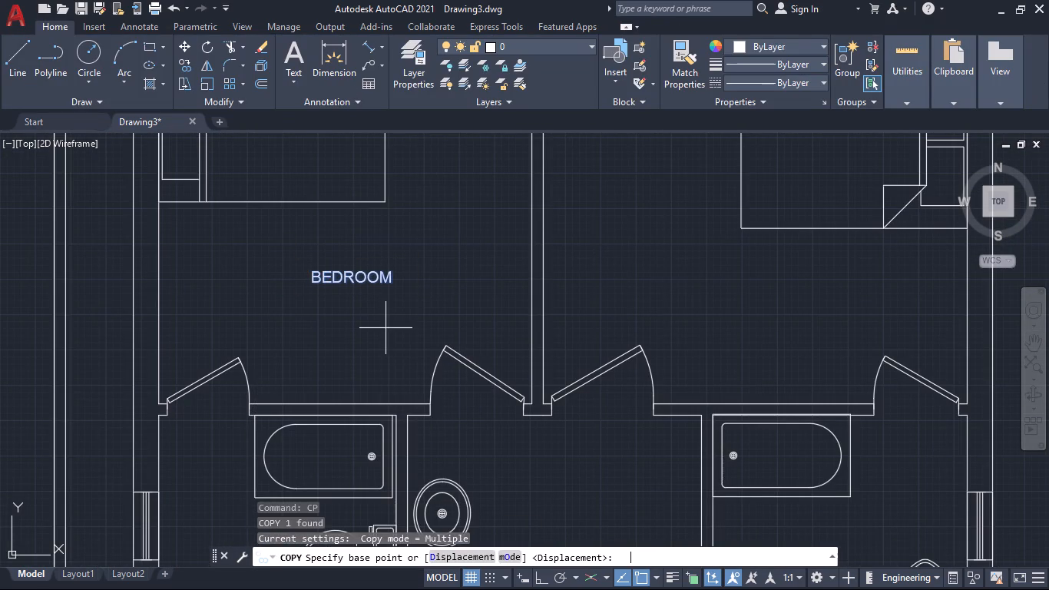
click(386, 280)
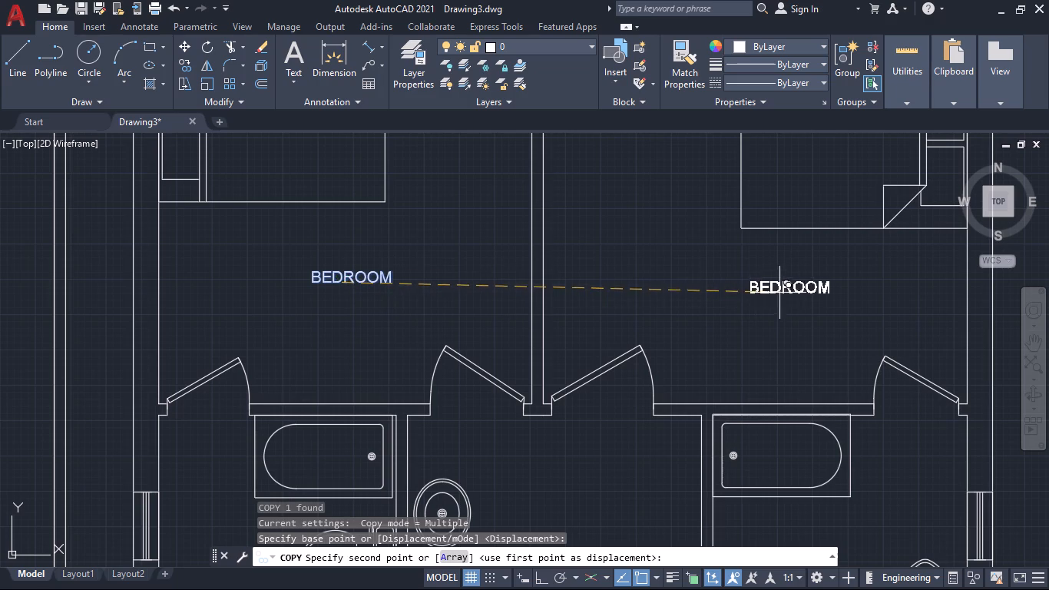
scroll(728, 288, down, 3)
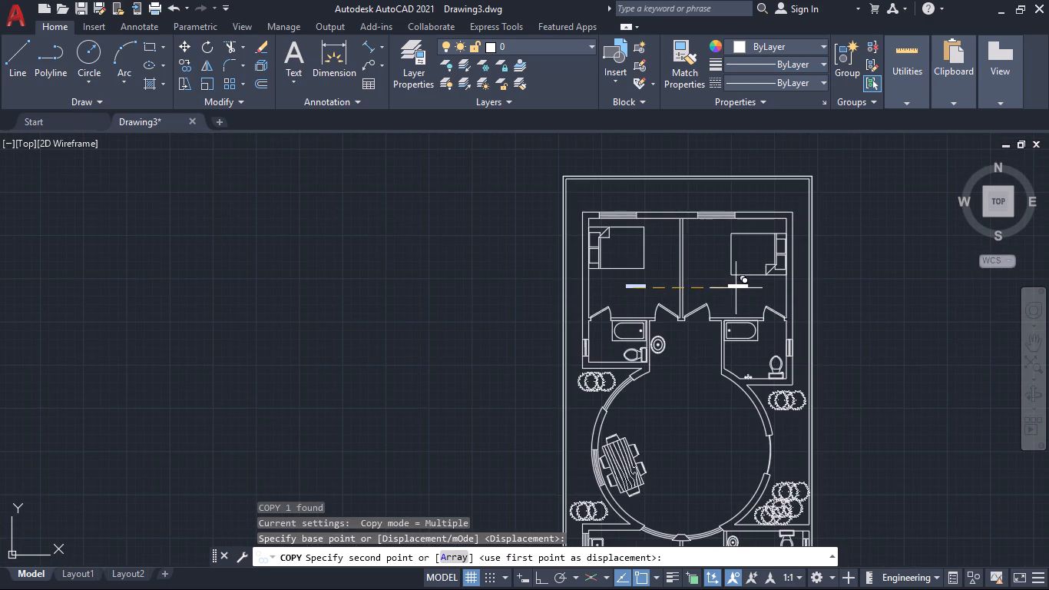
click(736, 287)
click(690, 436)
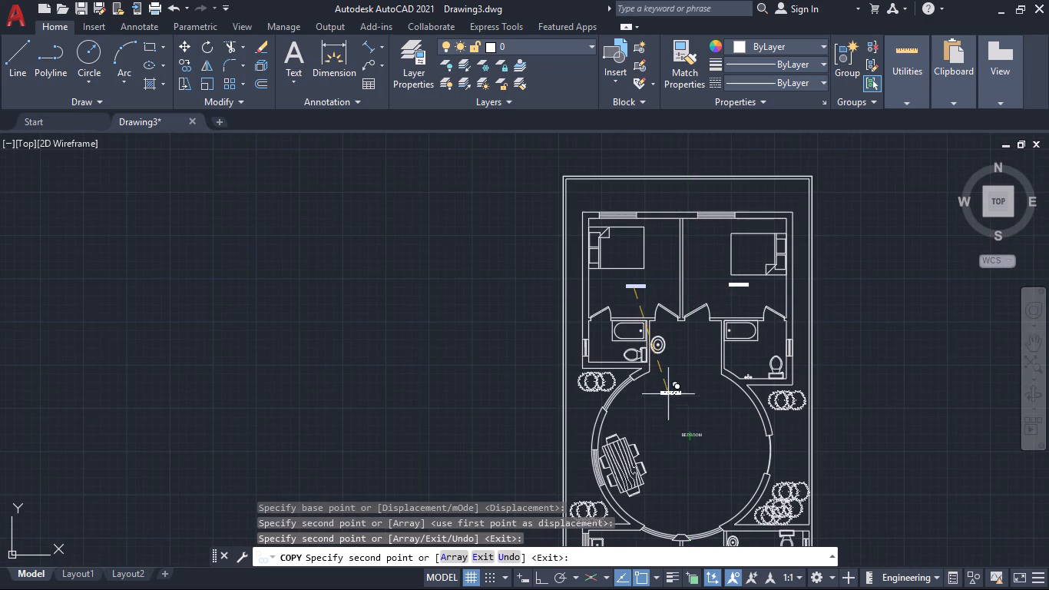
Place further copies of the BEDROOM label in the two bathrooms below the bedrooms, beside or above each toilet.
middle_drag(668, 393, 637, 267)
scroll(571, 239, up, 3)
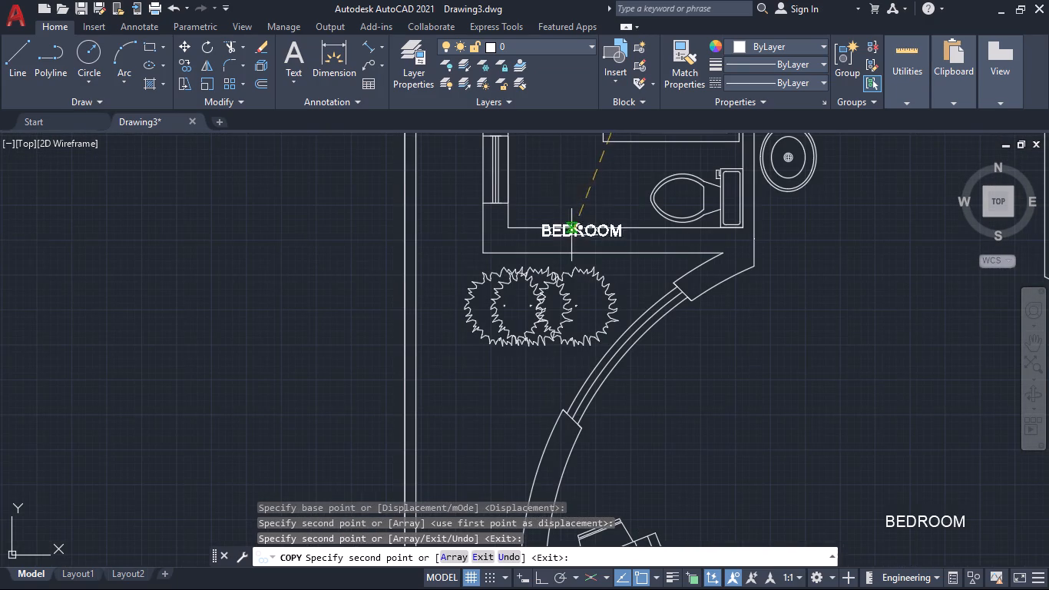
click(564, 197)
middle_drag(839, 382, 468, 482)
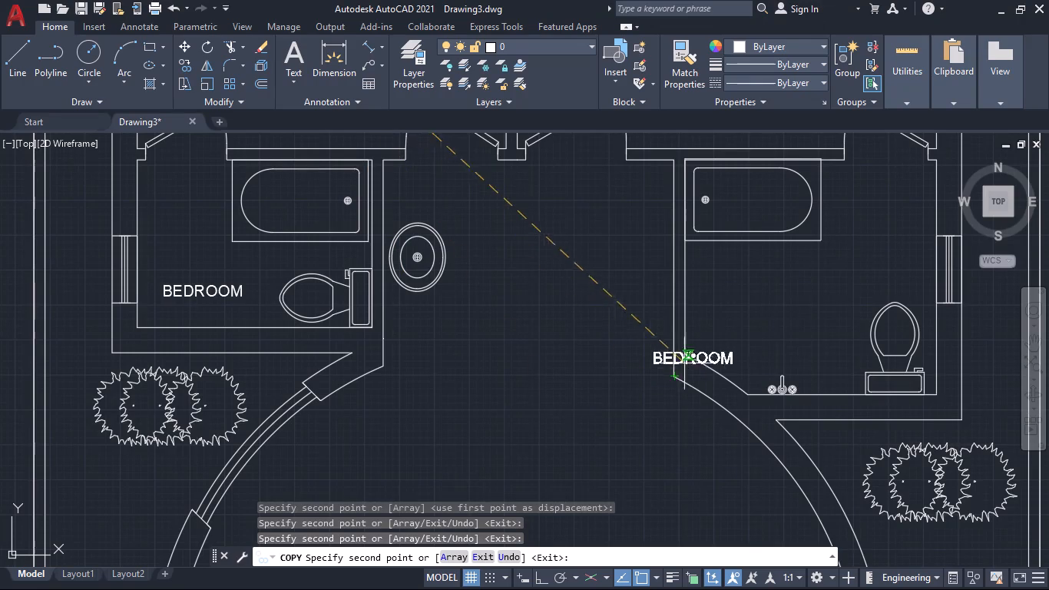
click(784, 306)
Place more copies of the label in the kitchen, the small toilet room, the carport beside the car, and between the two sofas.
scroll(668, 373, down, 3)
middle_drag(617, 436, 632, 207)
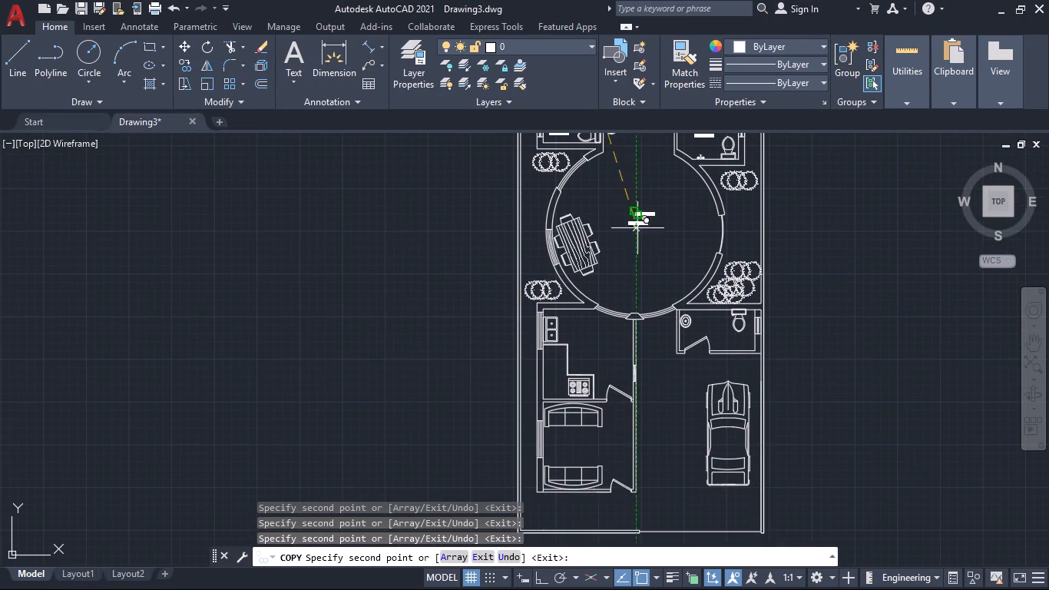
click(597, 346)
click(725, 338)
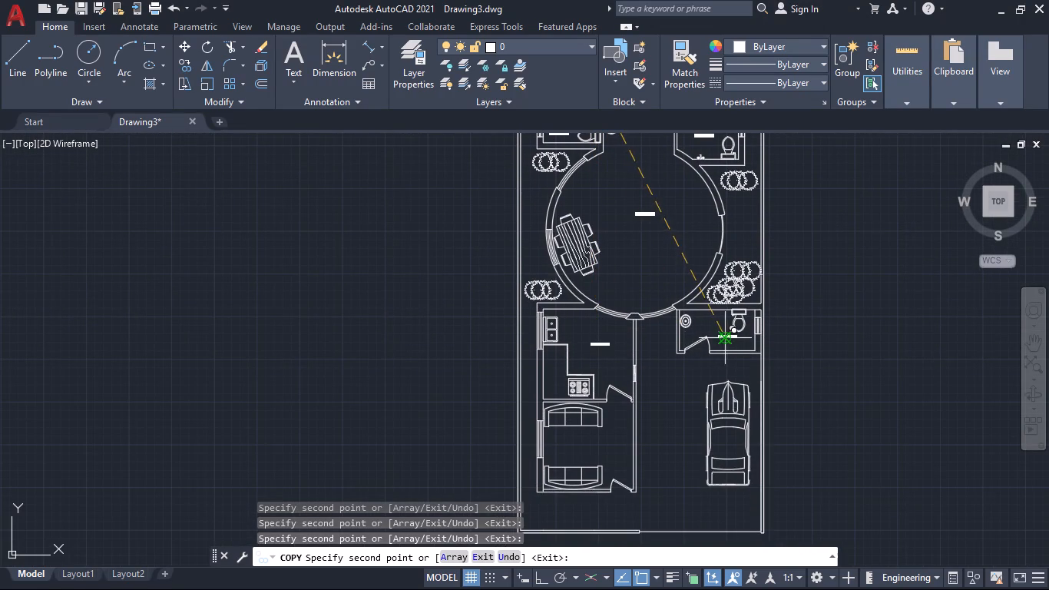
middle_drag(685, 466, 676, 346)
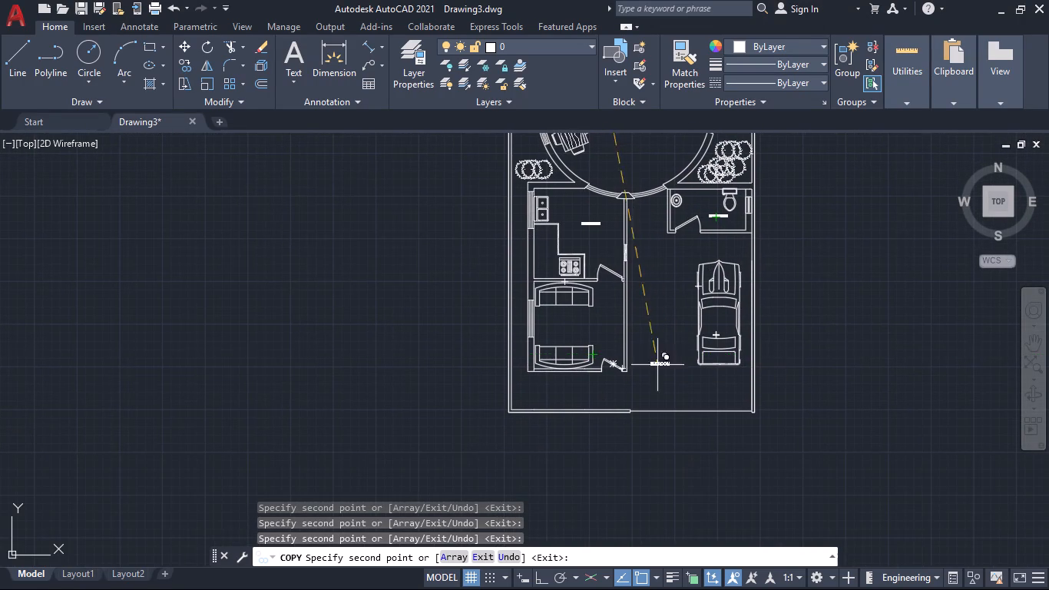
click(673, 308)
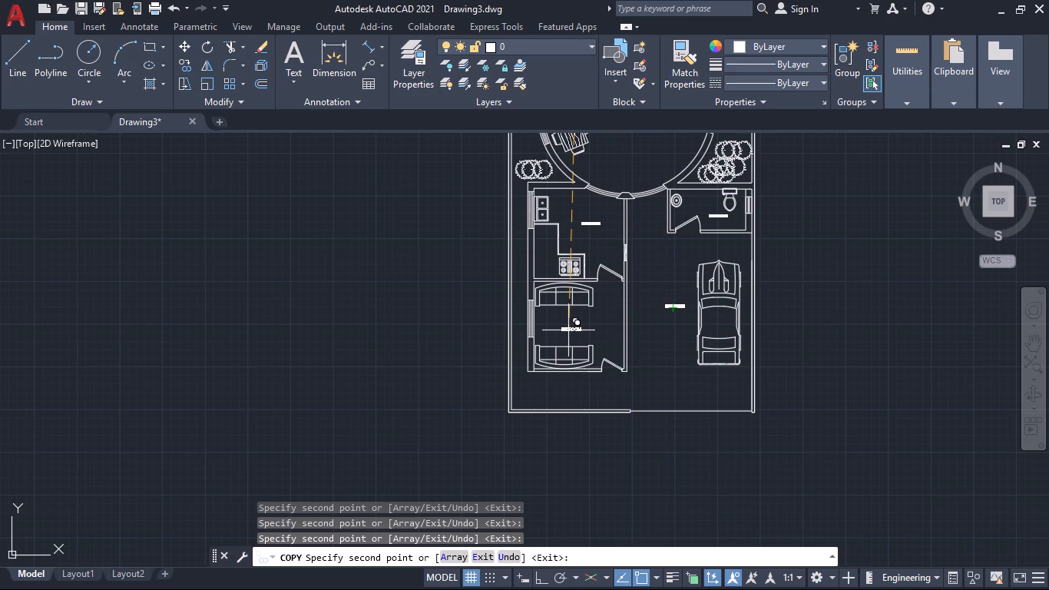
click(569, 327)
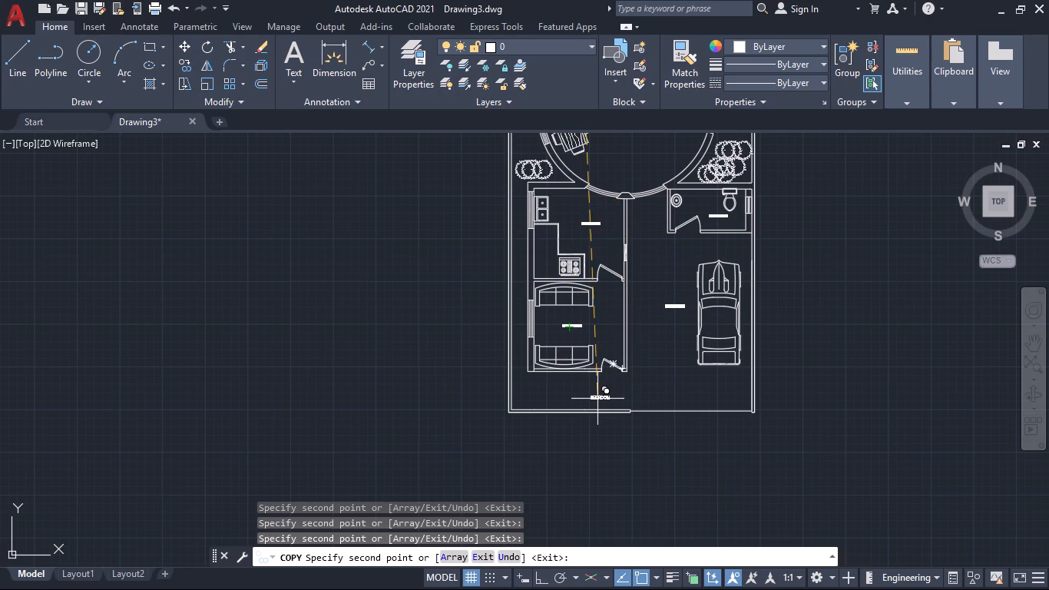
Place the last BEDROOM label copies outside the sofa room's entrance and in the open strip above the two bedrooms, ending the copying.
click(597, 397)
middle_drag(639, 308, 581, 589)
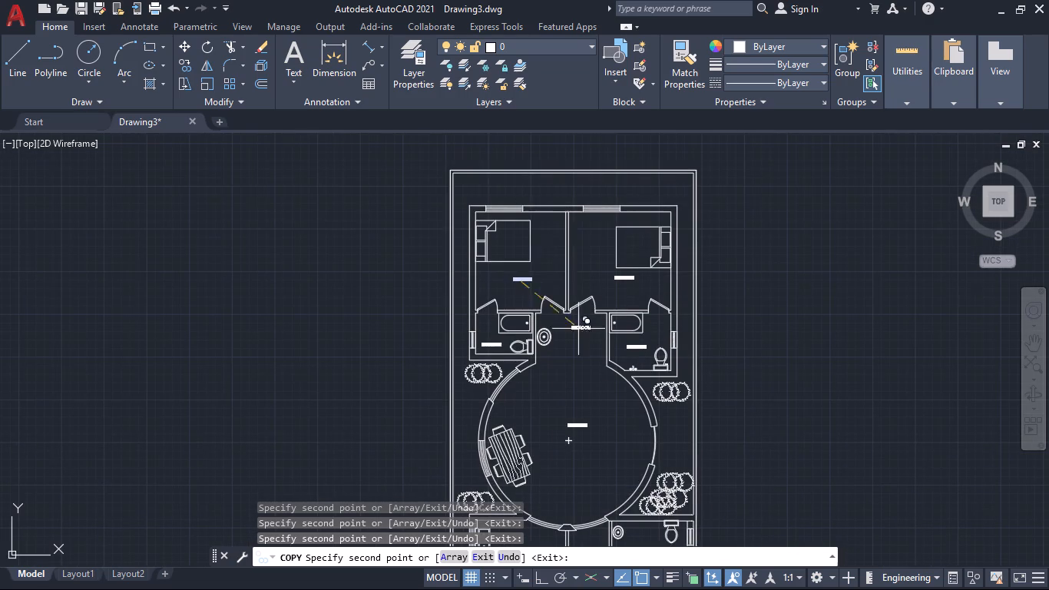
click(567, 191)
key(Escape)
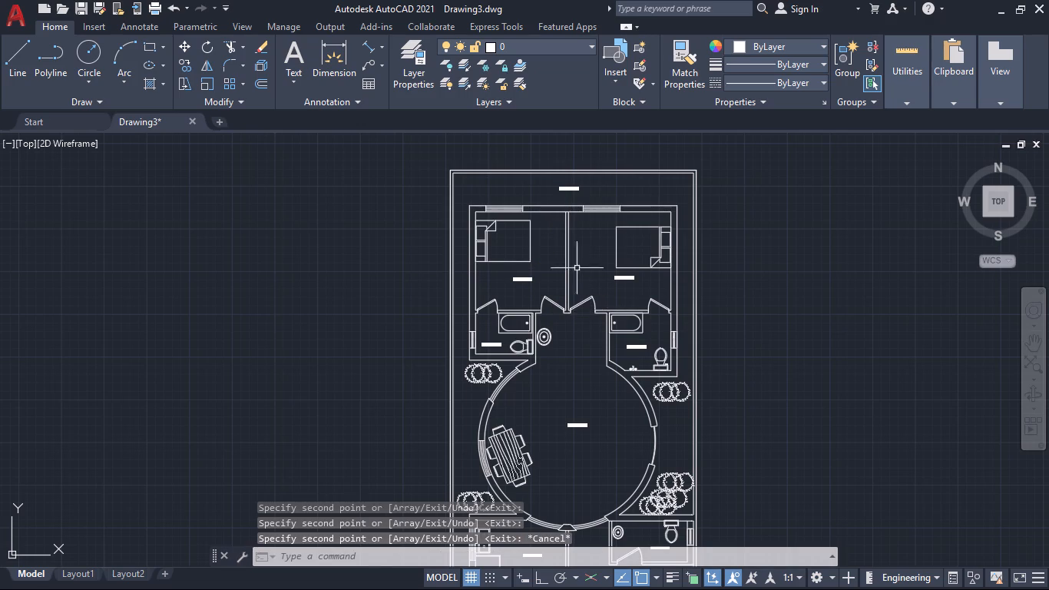
Replace the label text in the open strip above the two bedrooms with SITOUT and save the text changes.
scroll(595, 230, up, 1)
middle_drag(588, 252, 599, 414)
double_click(572, 331)
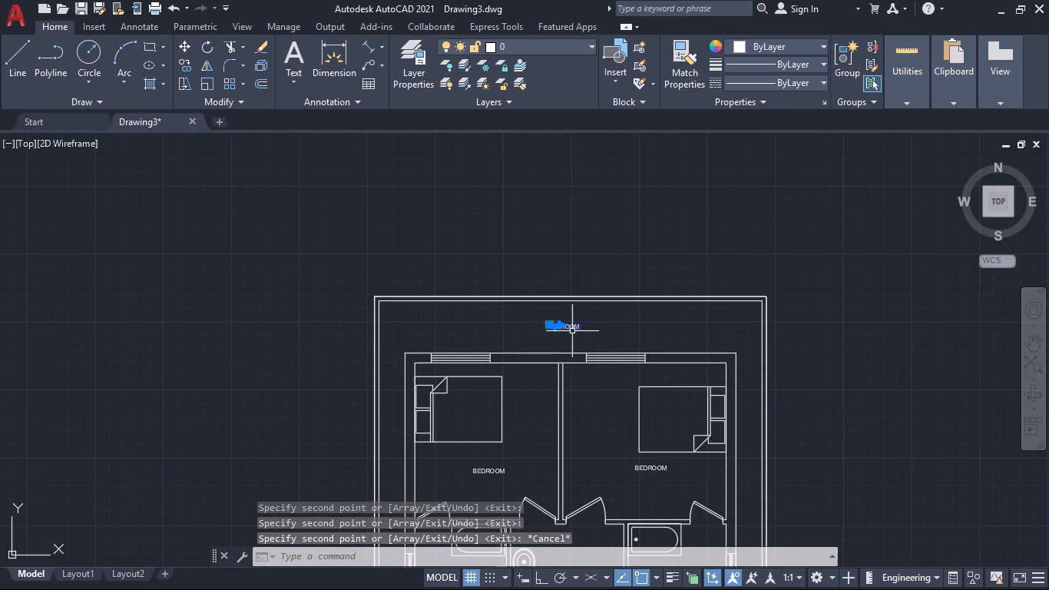
scroll(561, 327, up, 4)
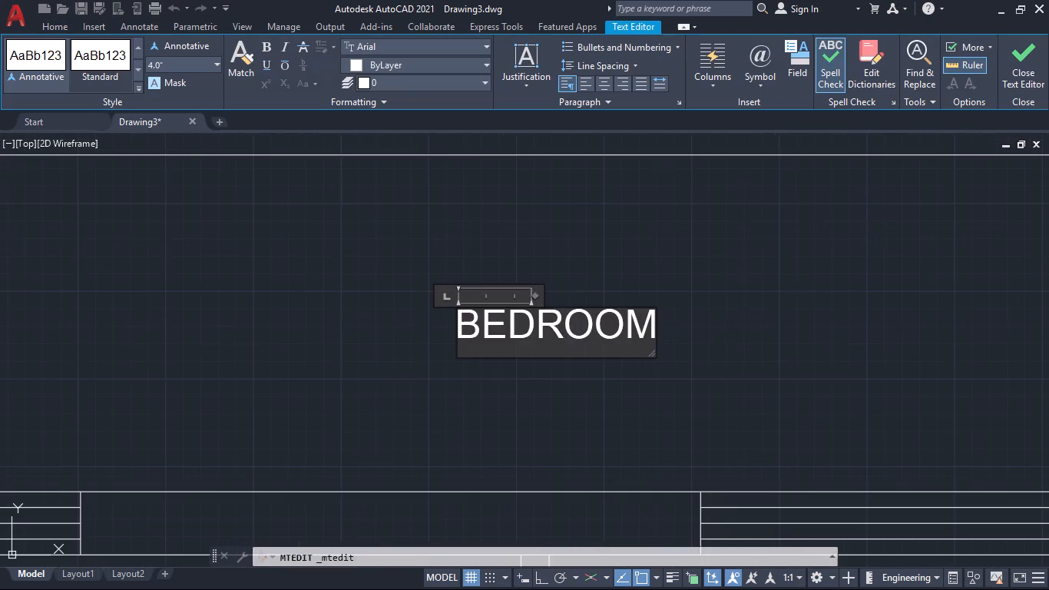
drag(648, 328, 458, 333)
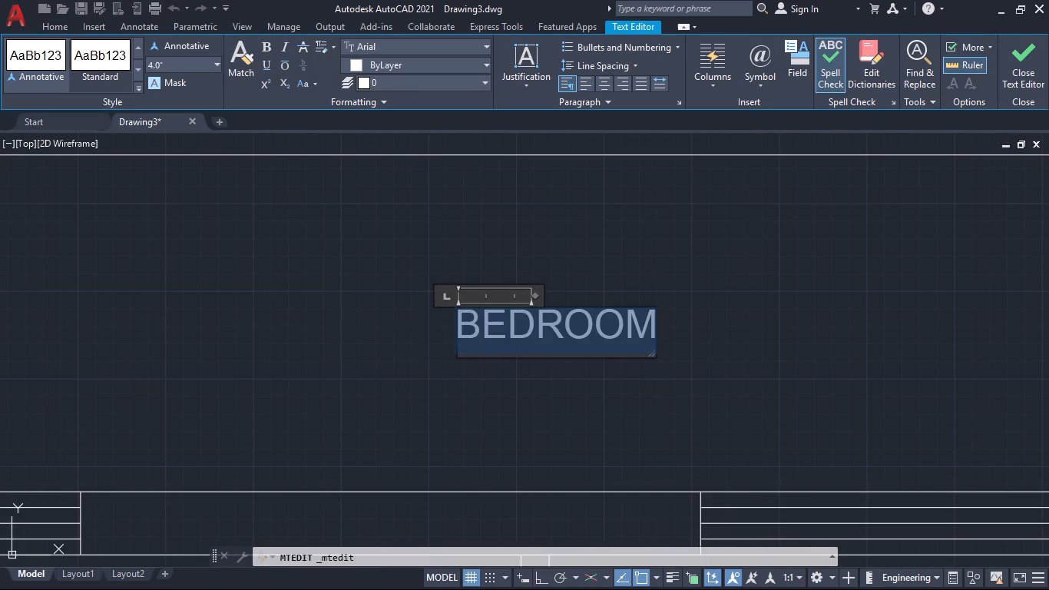
drag(458, 333, 456, 334)
key(shift+s)
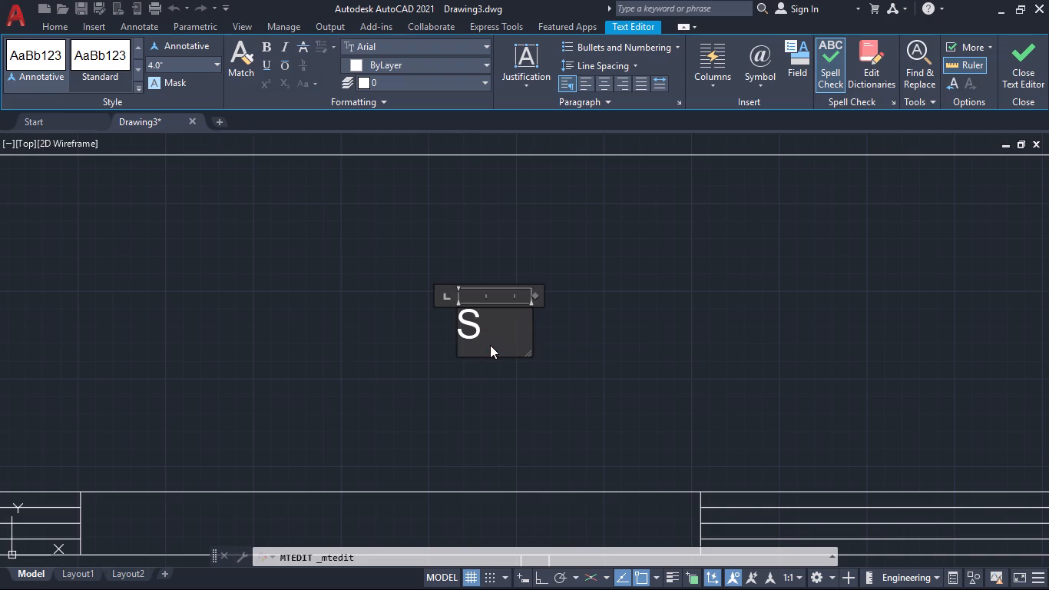
text(ITOUT)
key(Return)
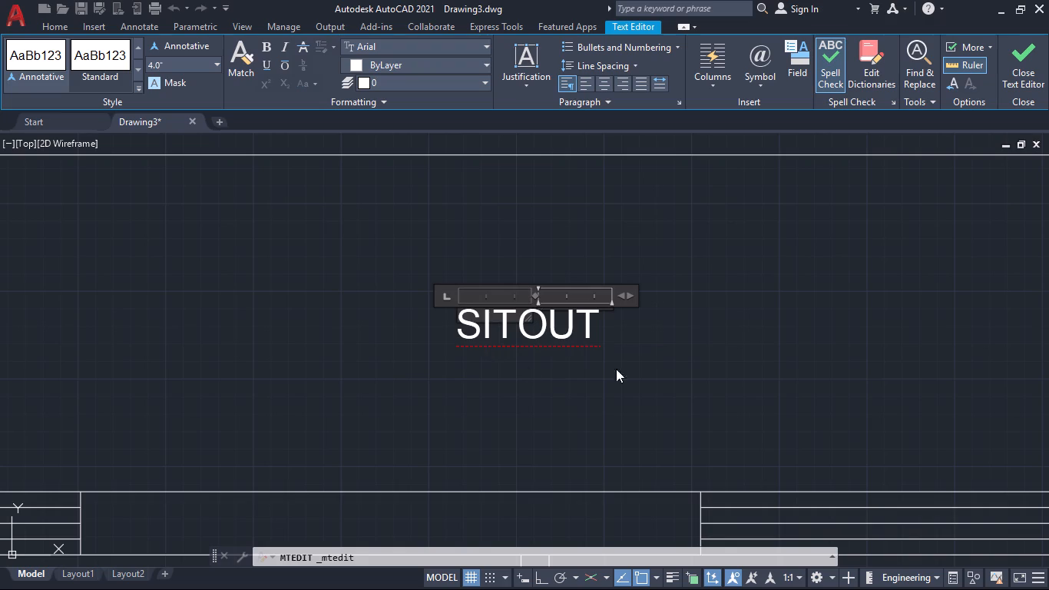
key(Escape)
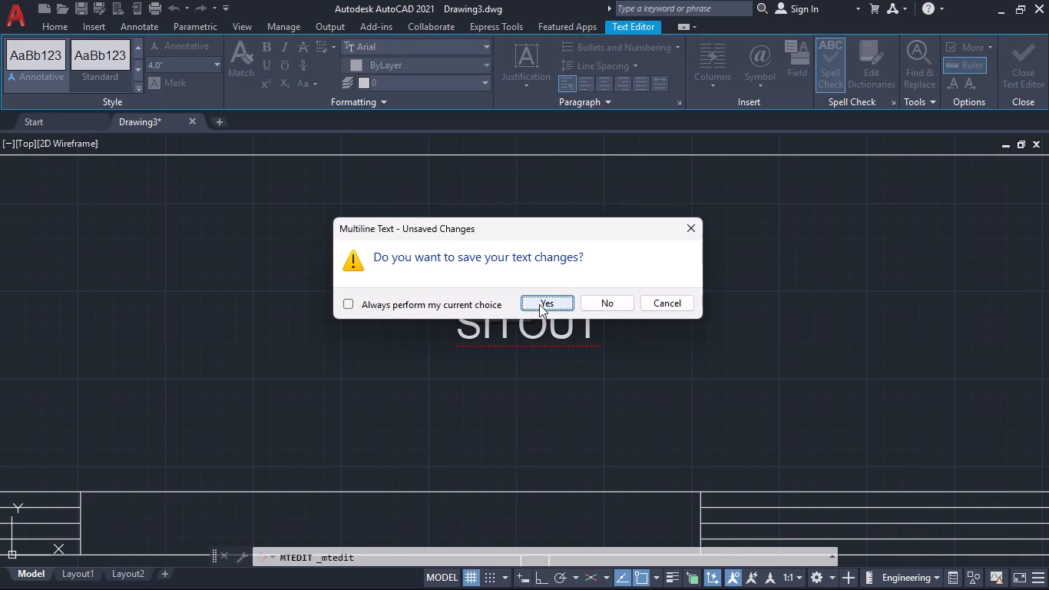
click(539, 304)
Change the second bedroom's label to BEDROOM 2, widening its text column so the number fits on the same line.
scroll(650, 350, down, 4)
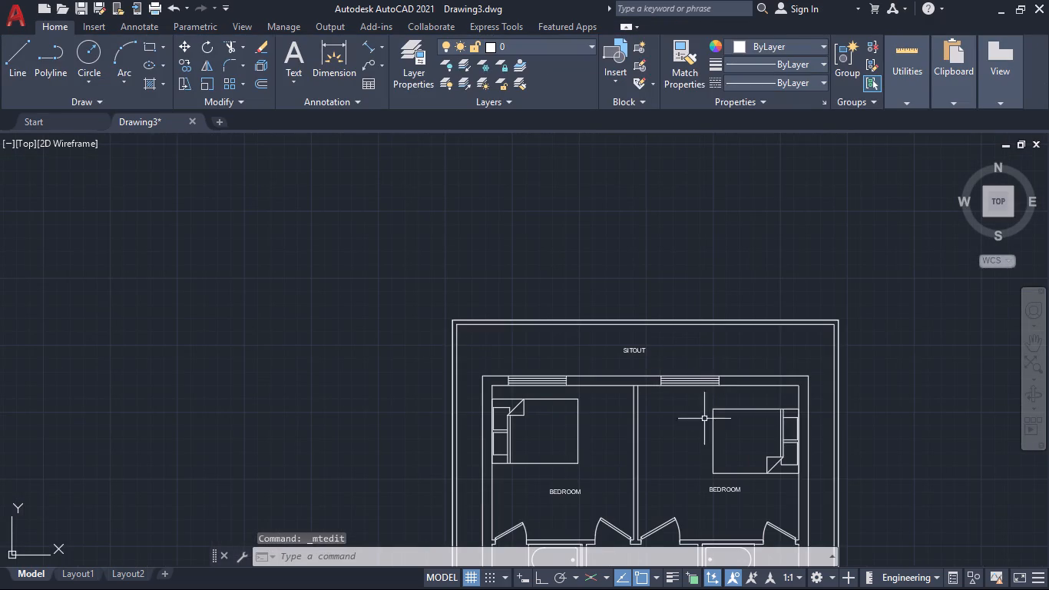
middle_drag(686, 433, 597, 276)
scroll(636, 354, up, 2)
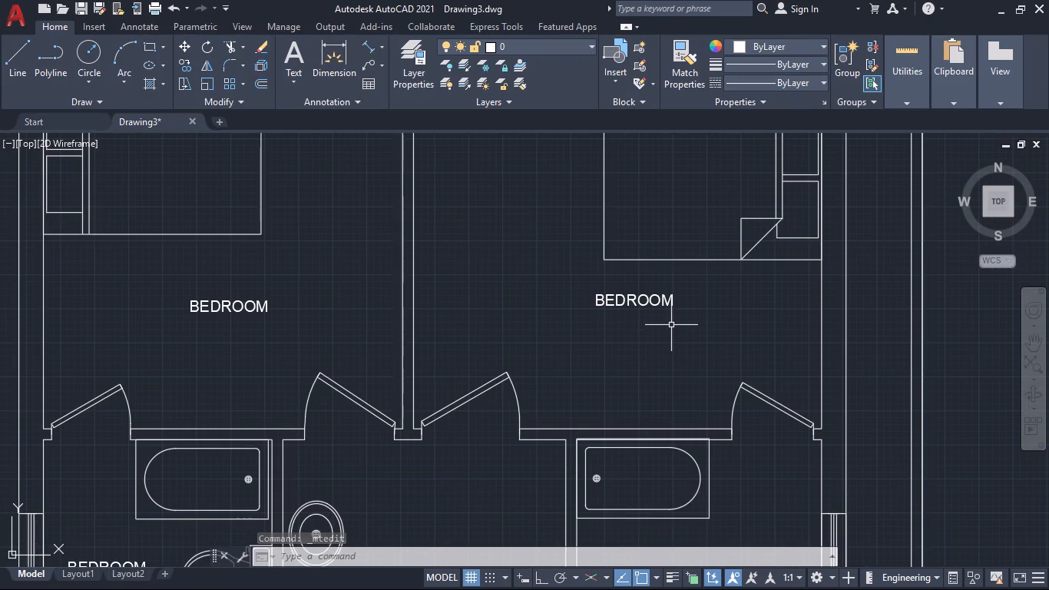
double_click(656, 299)
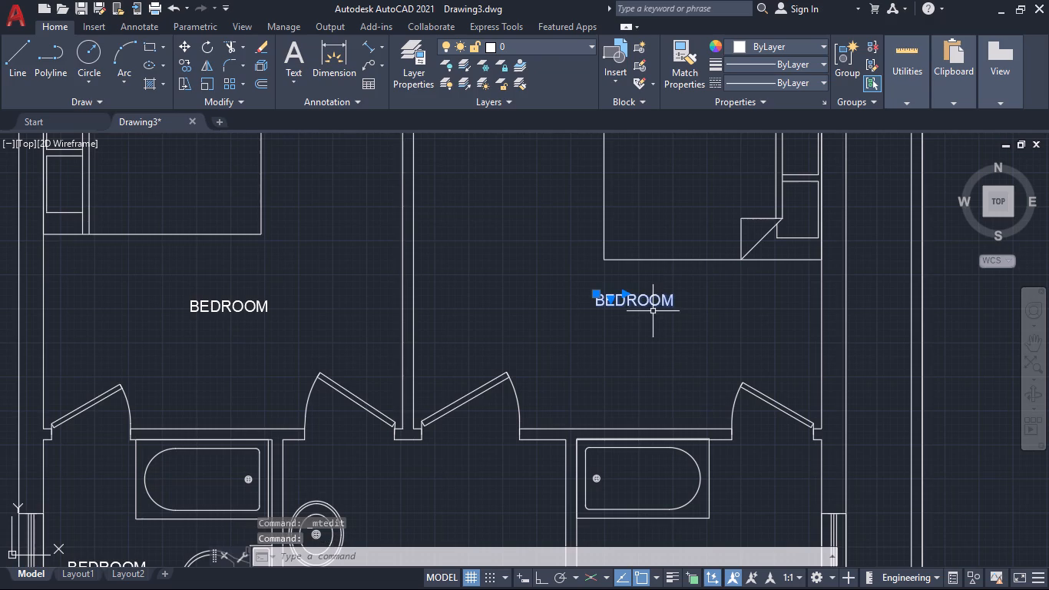
key(Escape)
double_click(653, 303)
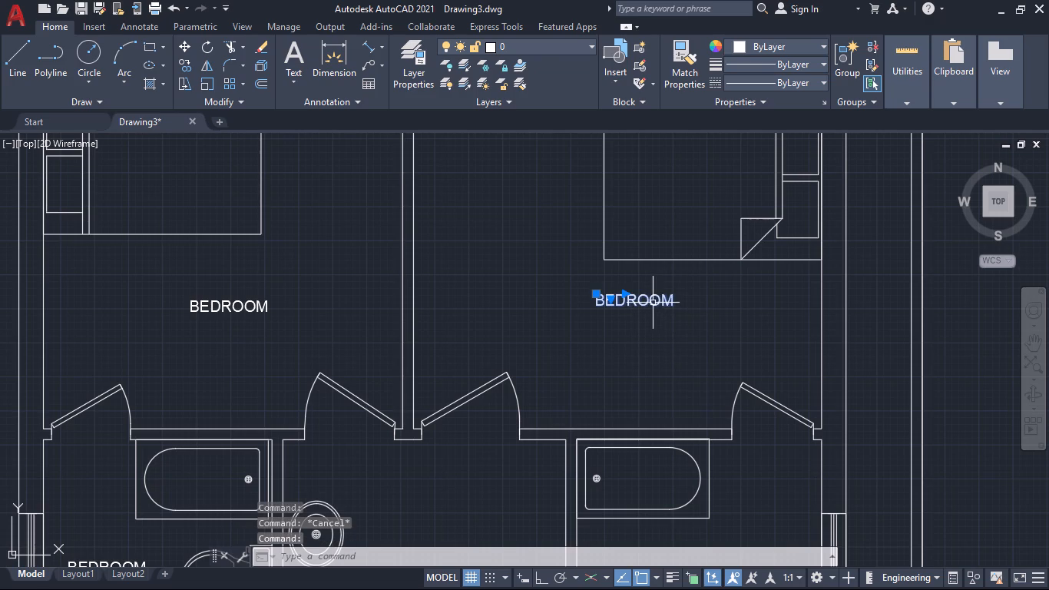
key(Right)
key(Right)
key(Right)
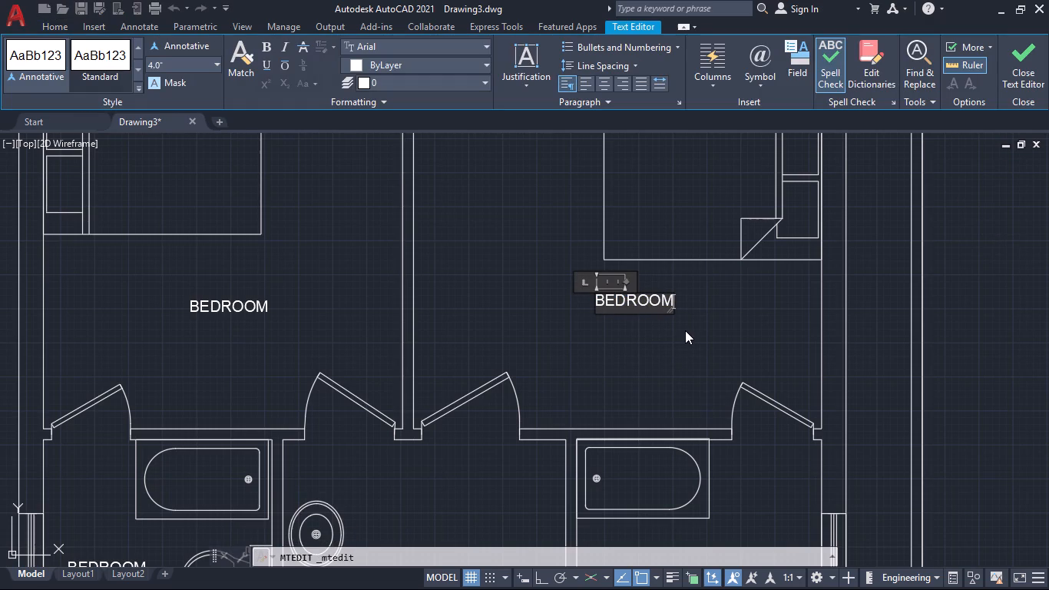
key(Right)
key(space)
key(2)
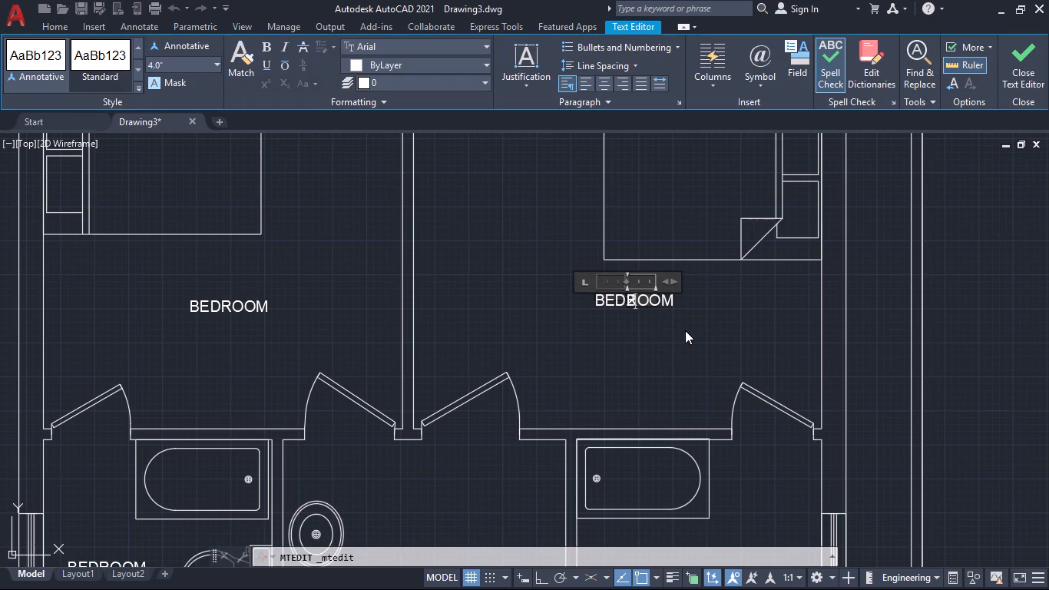
key(BackSpace)
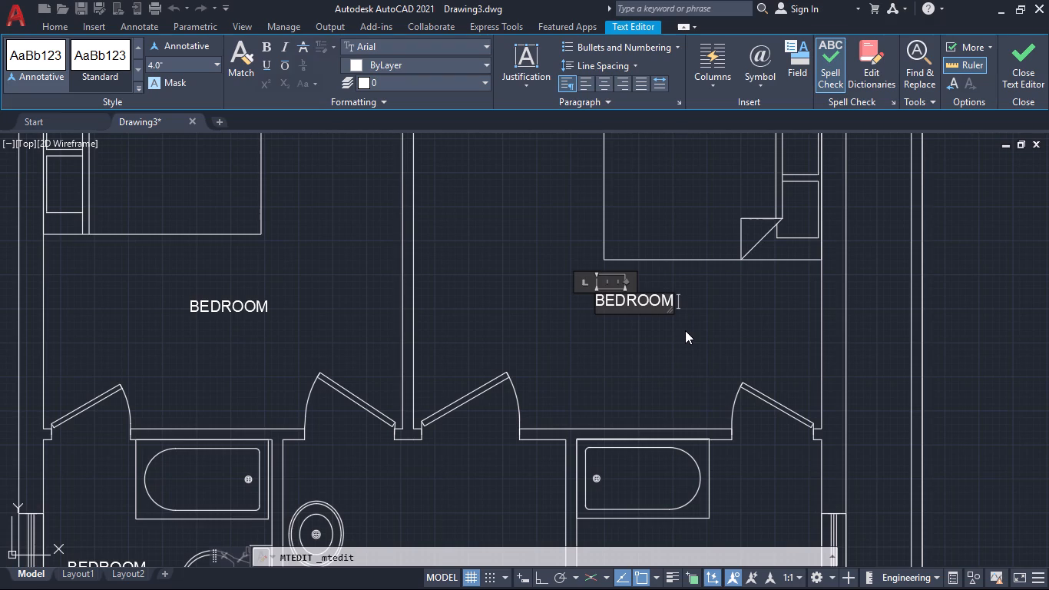
key(2)
key(BackSpace)
drag(624, 280, 709, 283)
key(2)
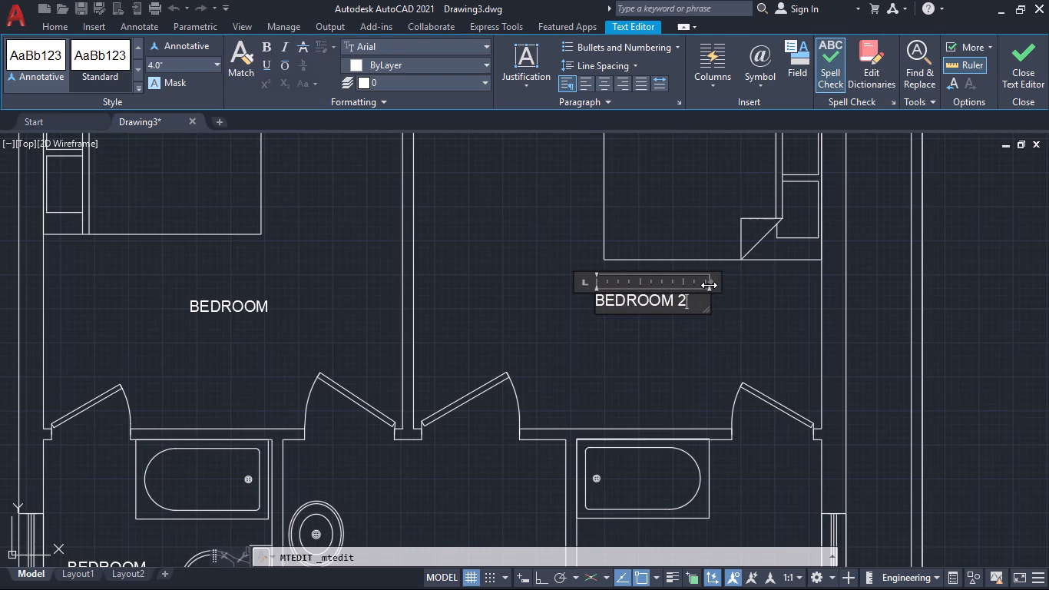
key(Return)
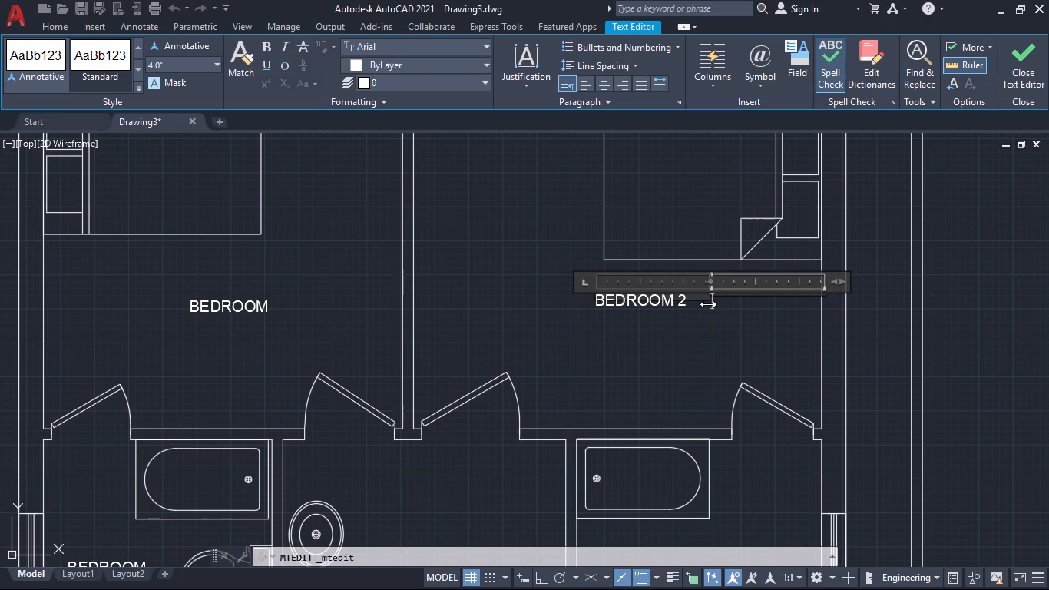
key(BackSpace)
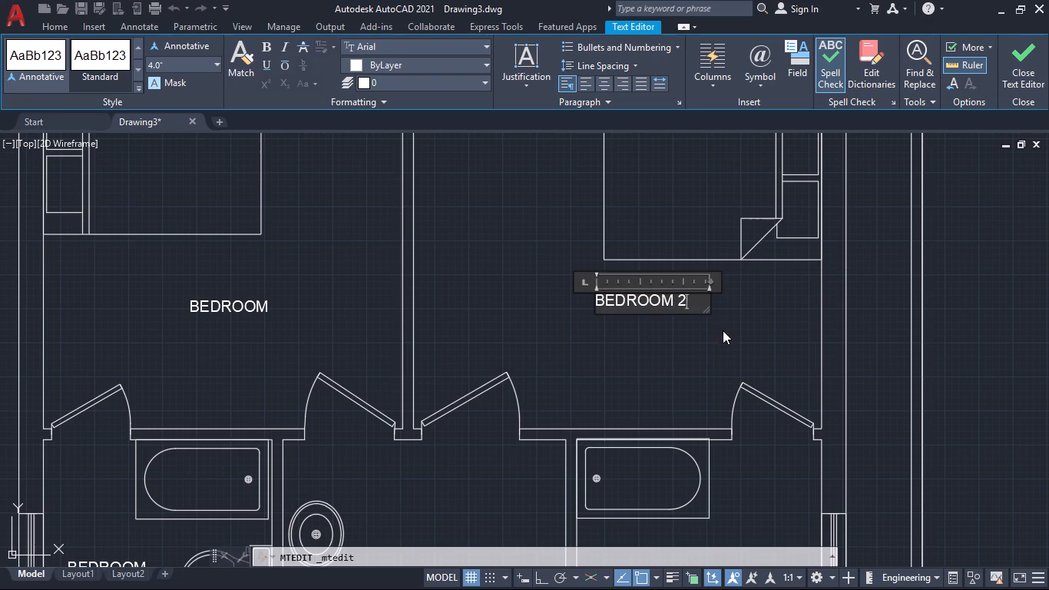
click(723, 330)
Replace the BEDROOM label in the middle of the round hall with LIVING HALL.
scroll(716, 336, down, 2)
middle_drag(681, 356, 673, 342)
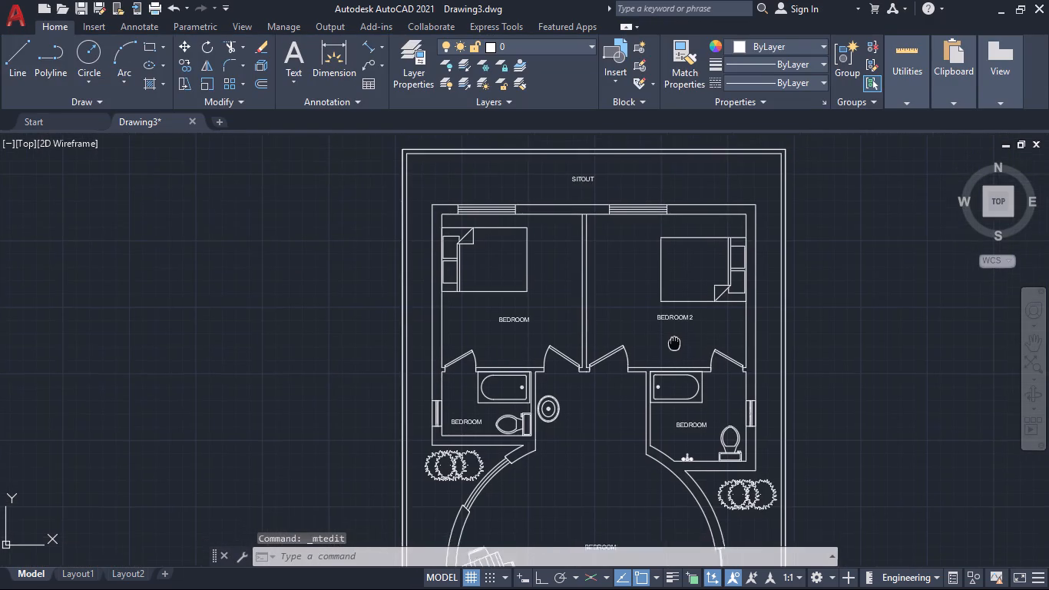
middle_drag(673, 342, 647, 277)
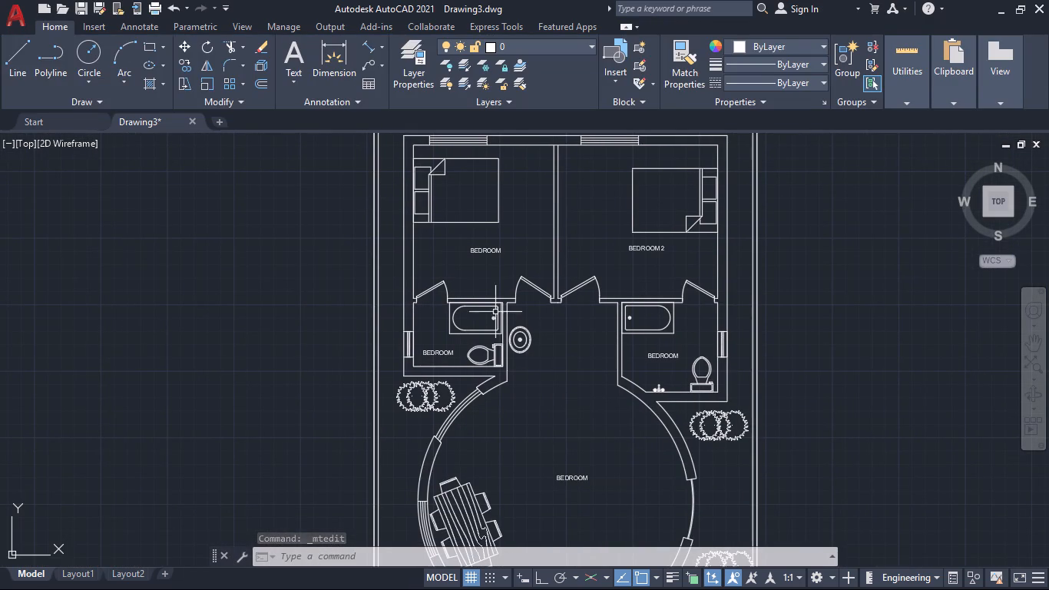
middle_drag(546, 437, 575, 297)
scroll(594, 329, up, 2)
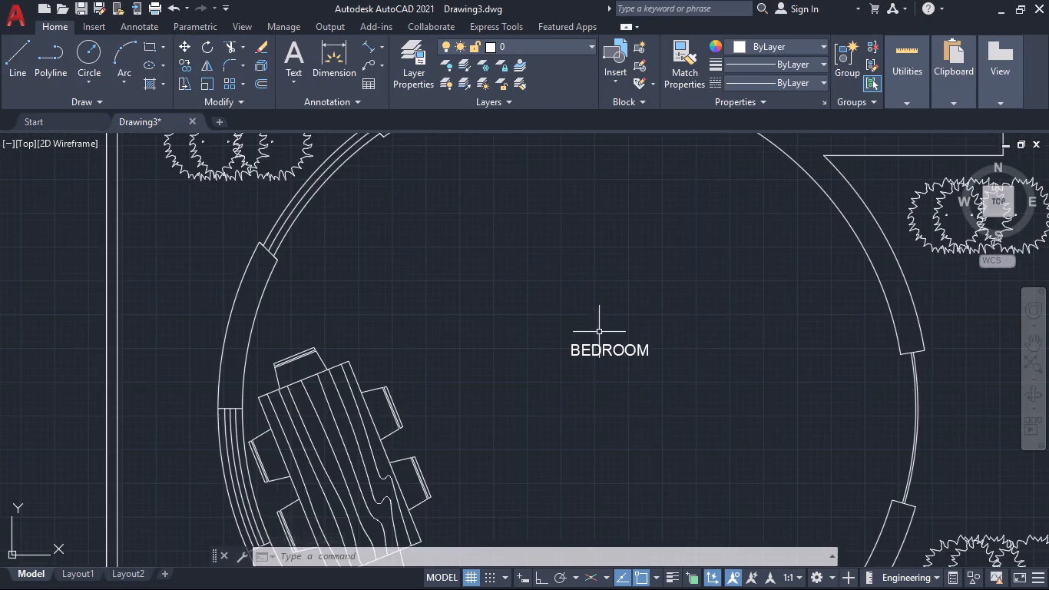
double_click(620, 350)
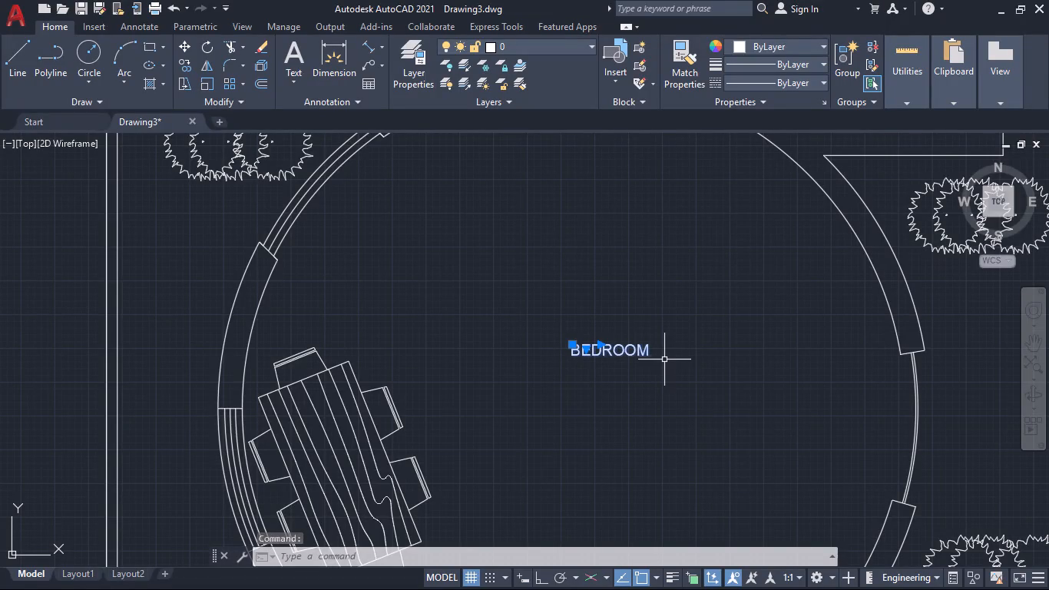
key(Escape)
double_click(646, 351)
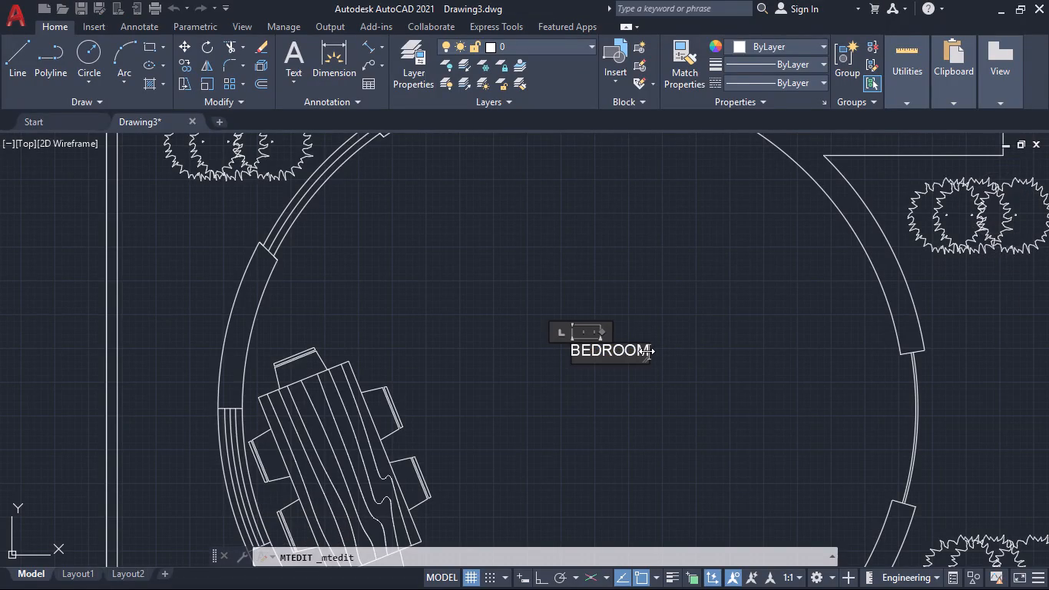
key(BackSpace)
key(BackSpace)
key(BackSpace)
key(BackSpace)
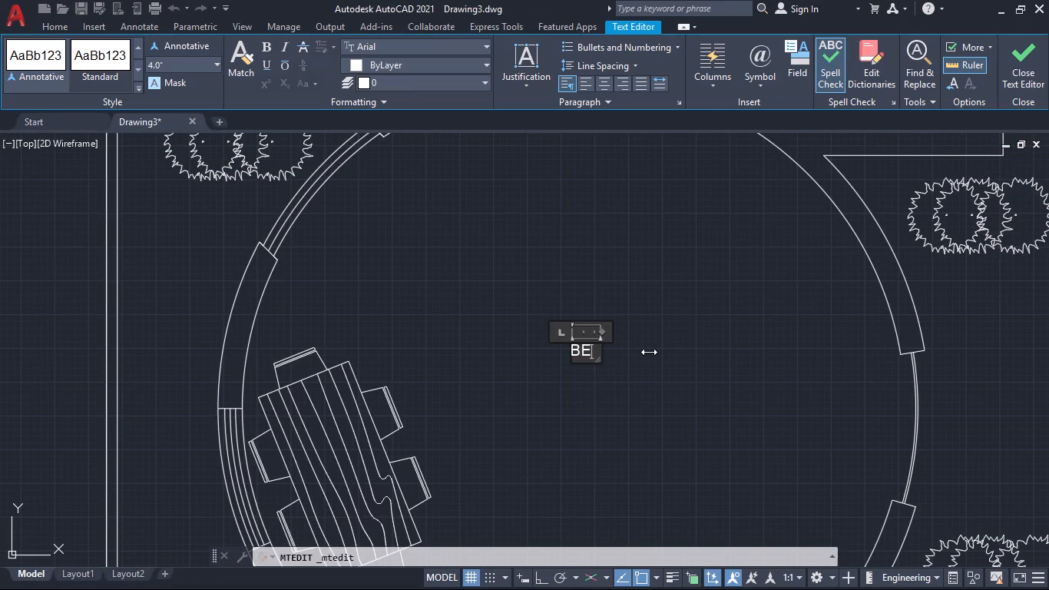
key(BackSpace)
key(BackSpace)
key(BackSpace)
key(shift+l)
text(iving)
key(BackSpace)
key(BackSpace)
key(BackSpace)
key(BackSpace)
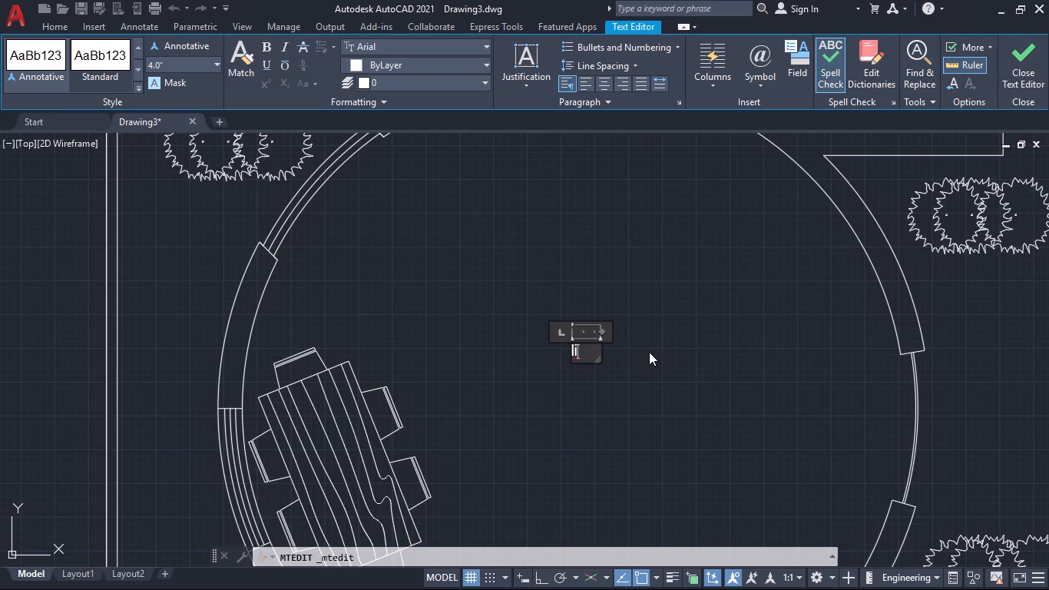
key(BackSpace)
key(BackSpace)
text(LIVING HALL)
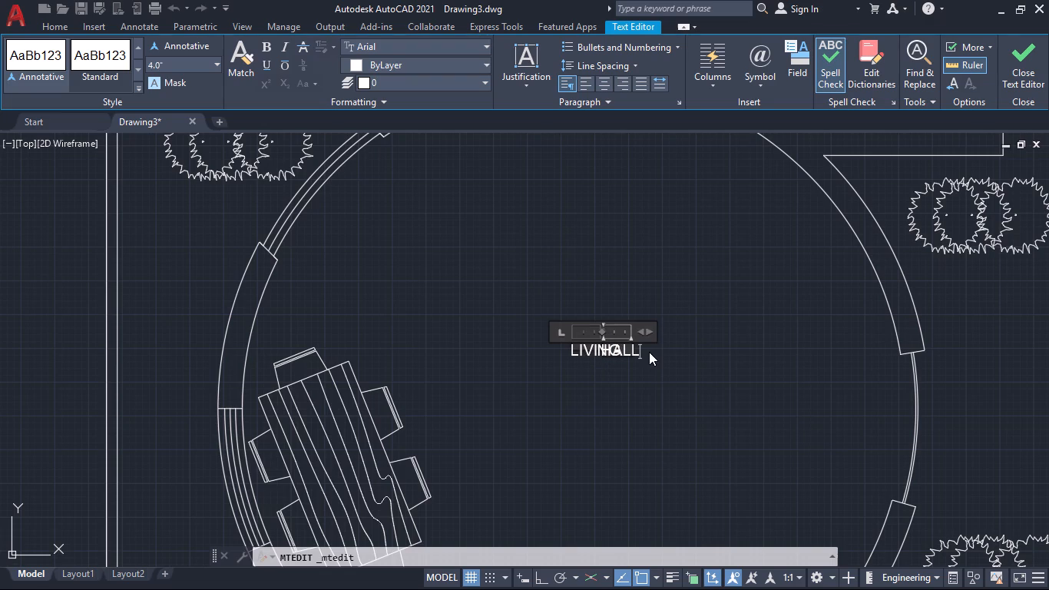
Widen the LIVING HALL text's total column width until the two words are clearly separated, and finish editing.
drag(649, 334, 654, 335)
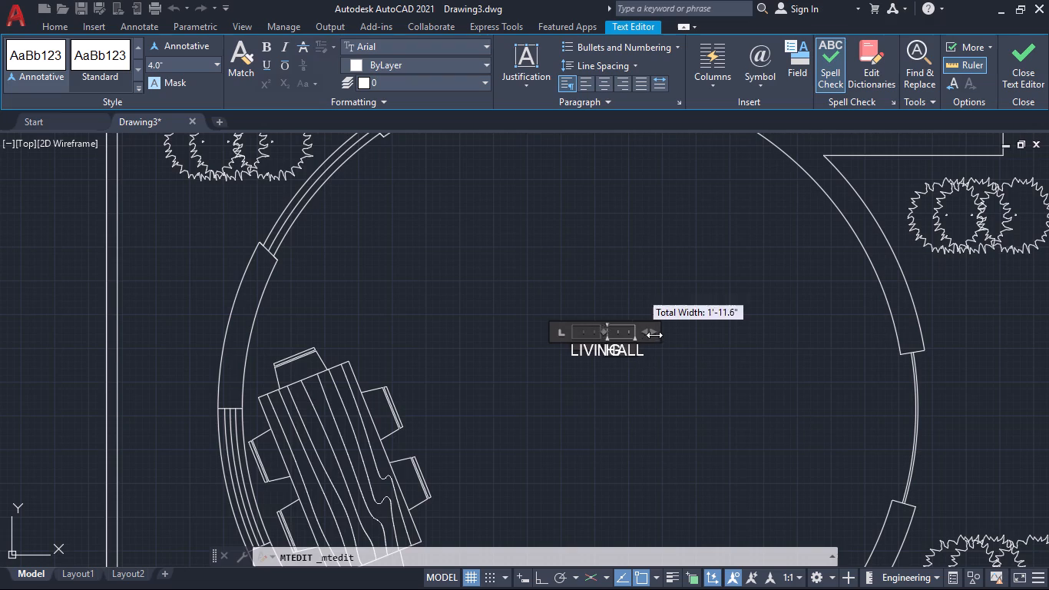
drag(654, 335, 680, 343)
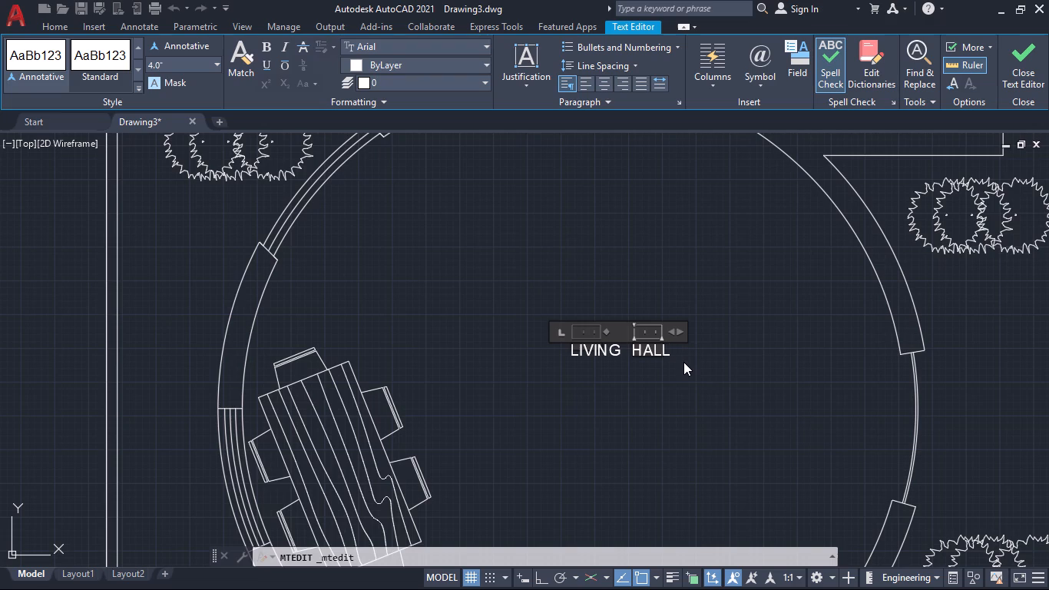
click(722, 395)
Replace the BEDROOM label in the toilet room between the round hall and the parked car with TOILET-3.
scroll(726, 400, down, 4)
middle_drag(729, 425, 627, 367)
scroll(612, 348, up, 3)
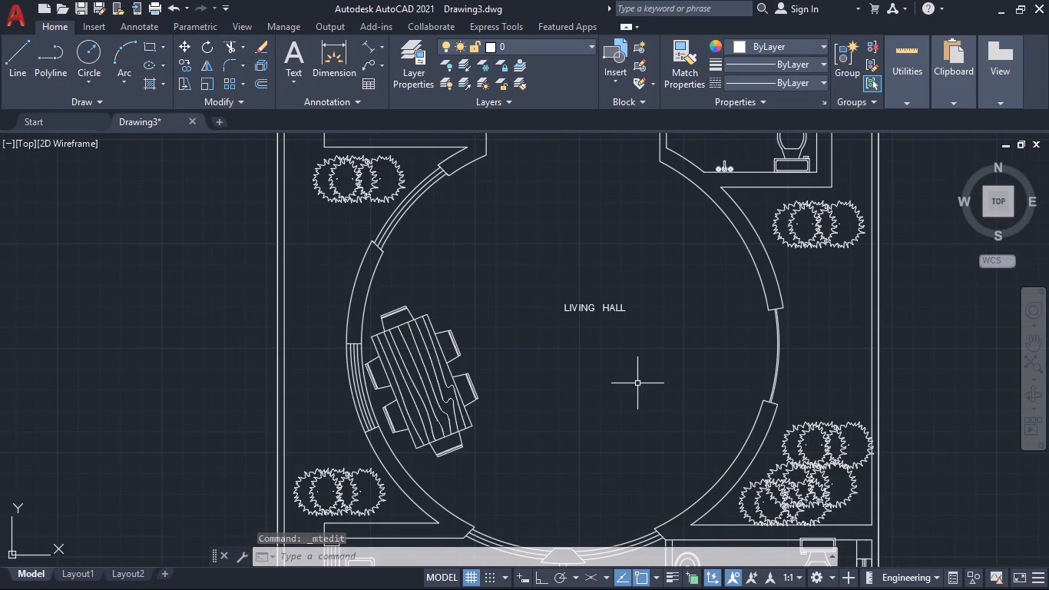
scroll(637, 384, down, 1)
middle_drag(627, 401, 594, 260)
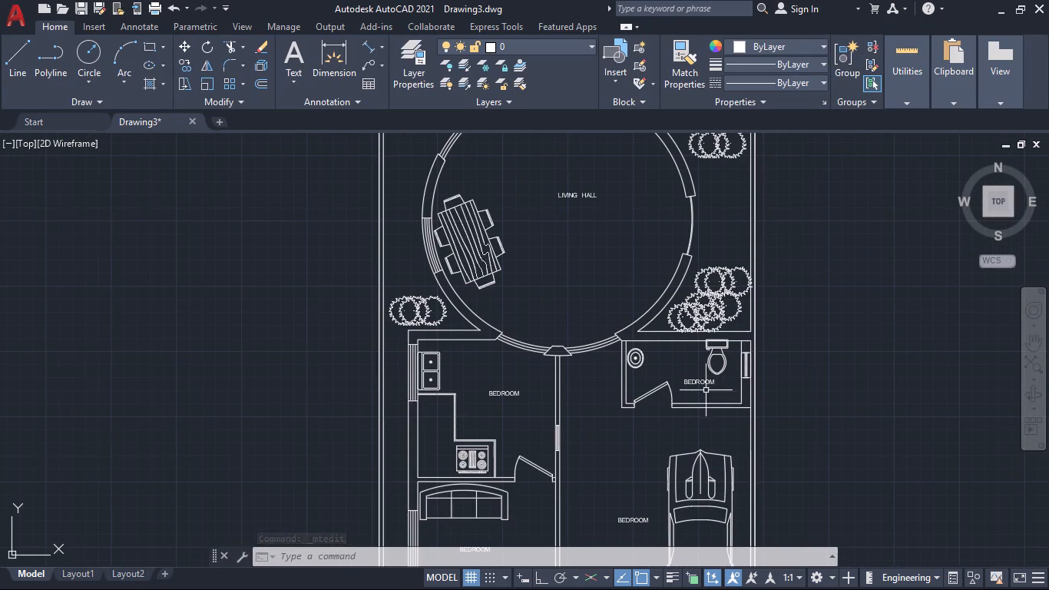
scroll(705, 389, up, 2)
click(733, 383)
click(654, 366)
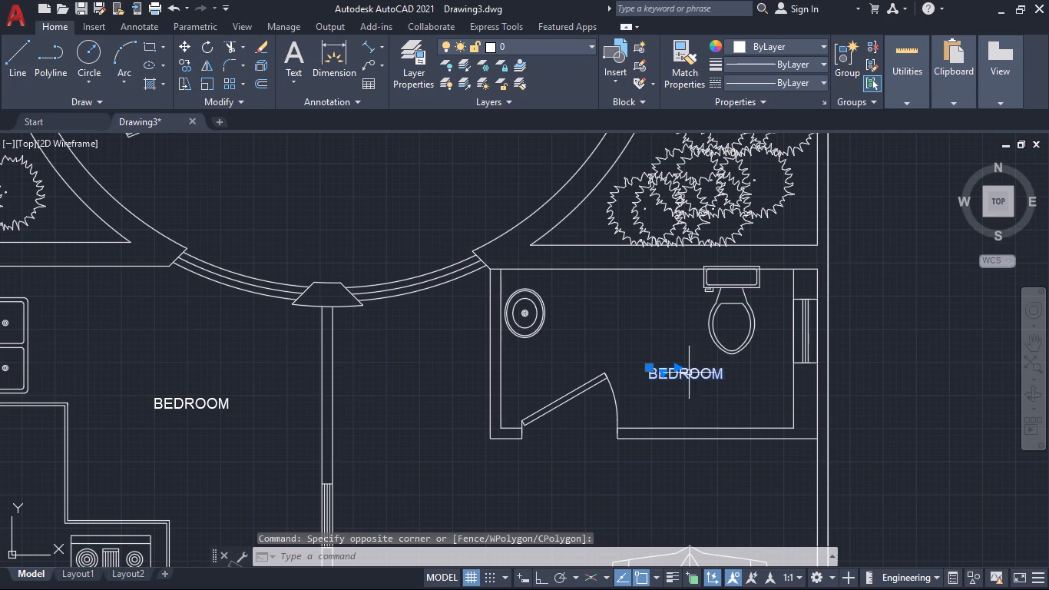
double_click(700, 378)
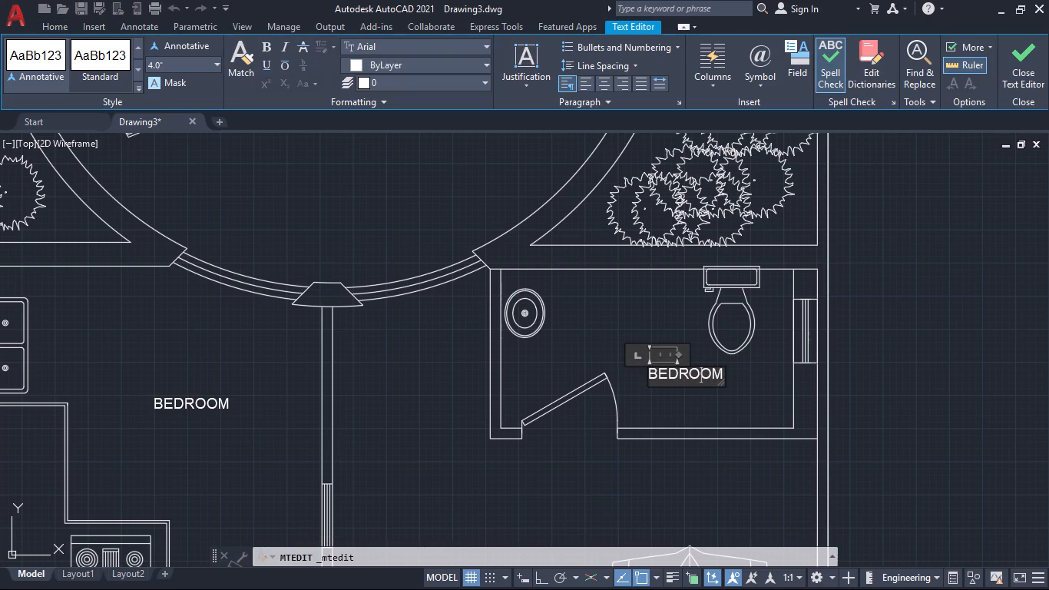
click(721, 376)
key(BackSpace)
key(BackSpace)
key(BackSpace)
key(BackSpace)
key(BackSpace)
key(BackSpace)
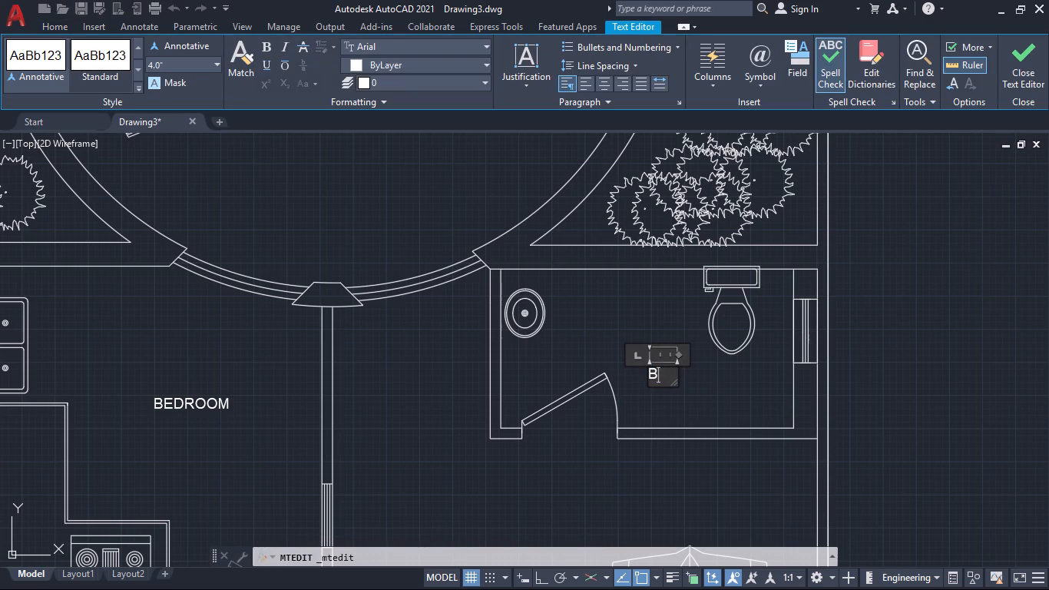
key(BackSpace)
text(TO)
text(ILET)
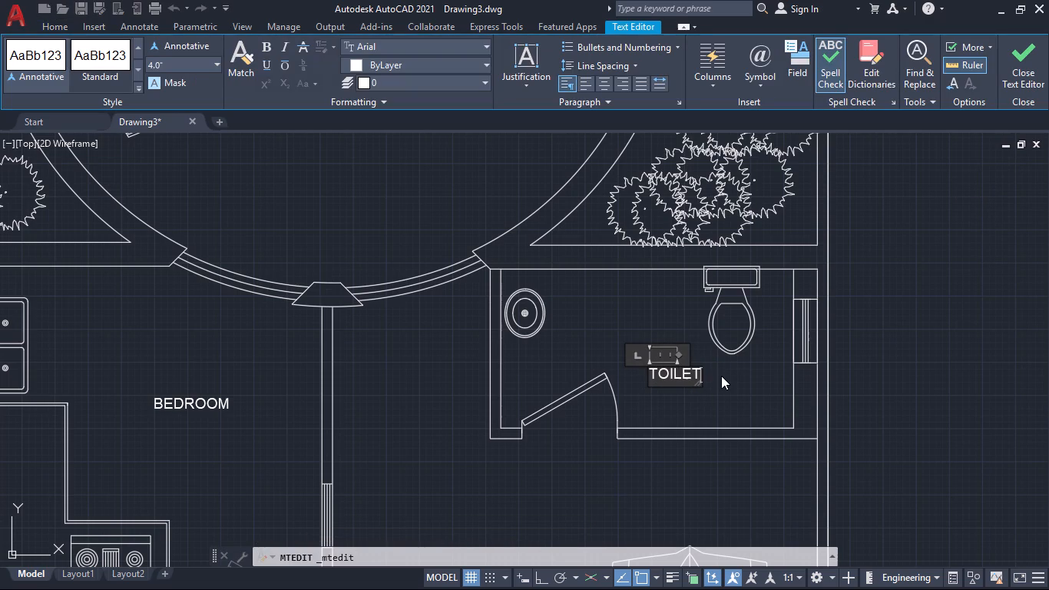
key(minus)
key(3)
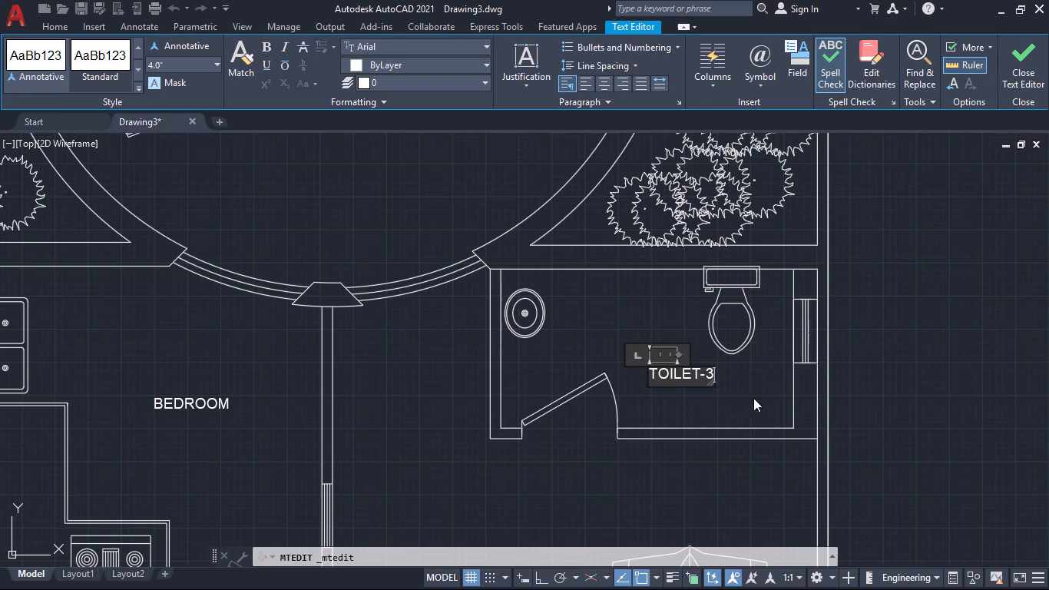
click(754, 398)
Replace the BEDROOM label in the bathroom attached to BEDROOM 2 with TOILET2.
scroll(673, 368, down, 1)
middle_drag(660, 352, 683, 526)
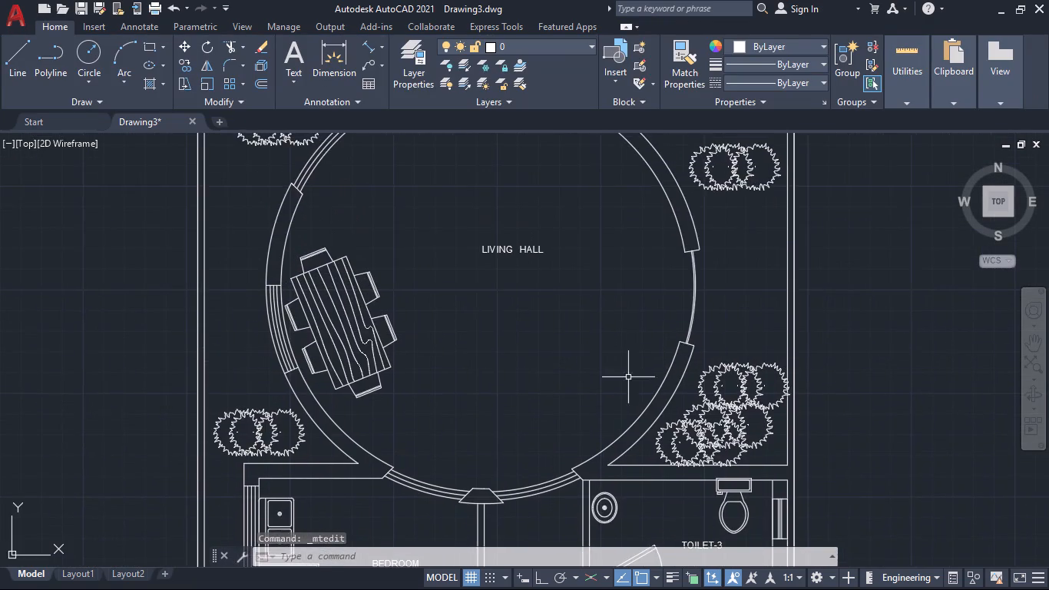
scroll(620, 345, down, 2)
middle_drag(620, 307, 589, 478)
scroll(614, 410, up, 3)
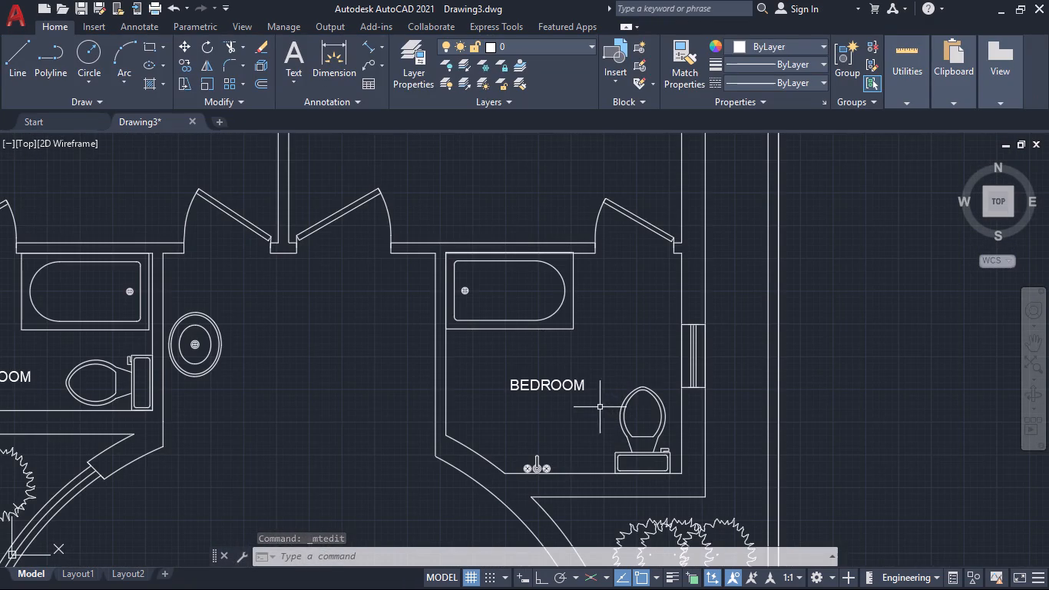
middle_click(594, 408)
double_click(563, 385)
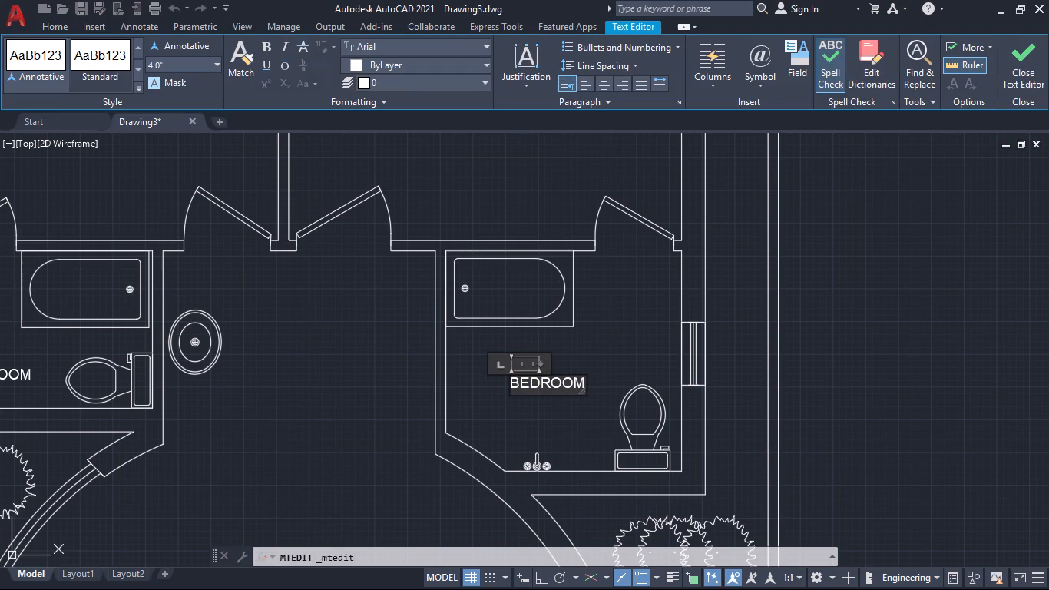
click(582, 385)
key(BackSpace)
key(BackSpace)
key(BackSpace)
key(BackSpace)
key(BackSpace)
key(BackSpace)
key(BackSpace)
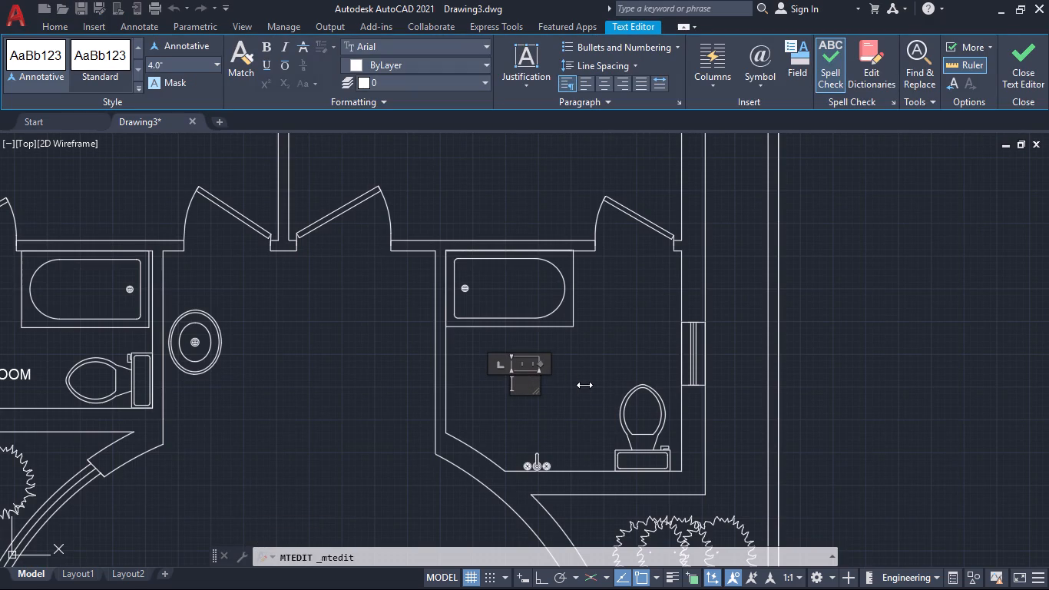
text(TOILET)
key(2)
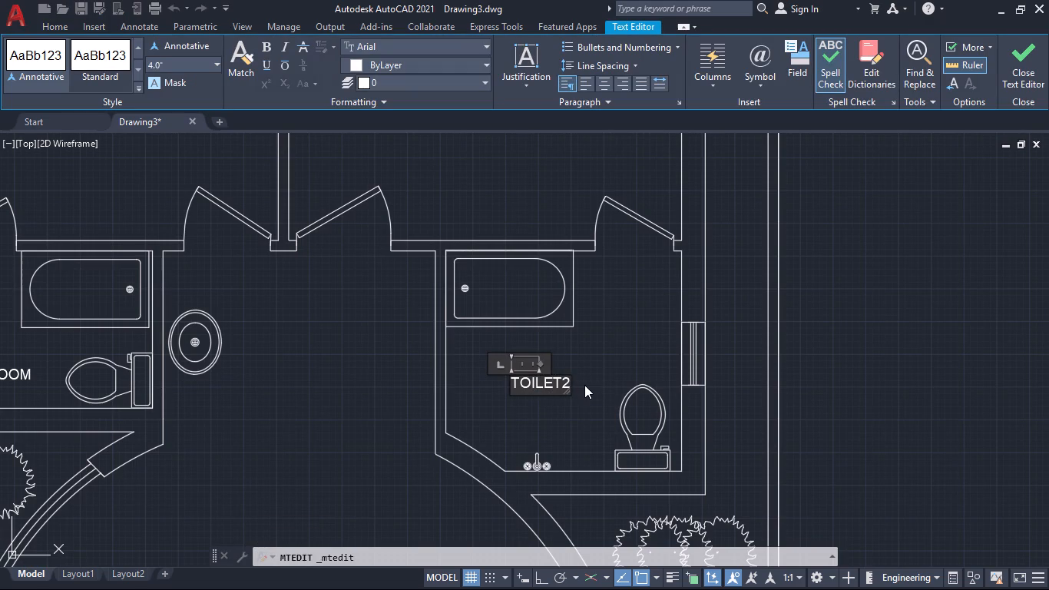
click(576, 415)
Change the label in the first bedroom's bathroom to TOILET 1, widening its text column so the number fits on the same line.
scroll(561, 410, down, 2)
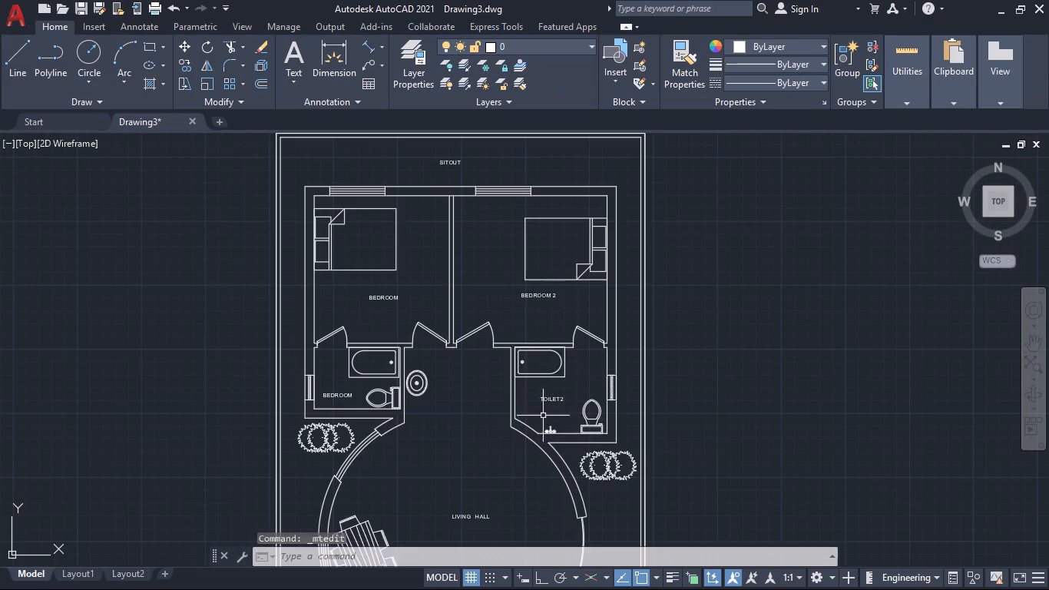
middle_drag(478, 424, 609, 423)
scroll(492, 408, up, 2)
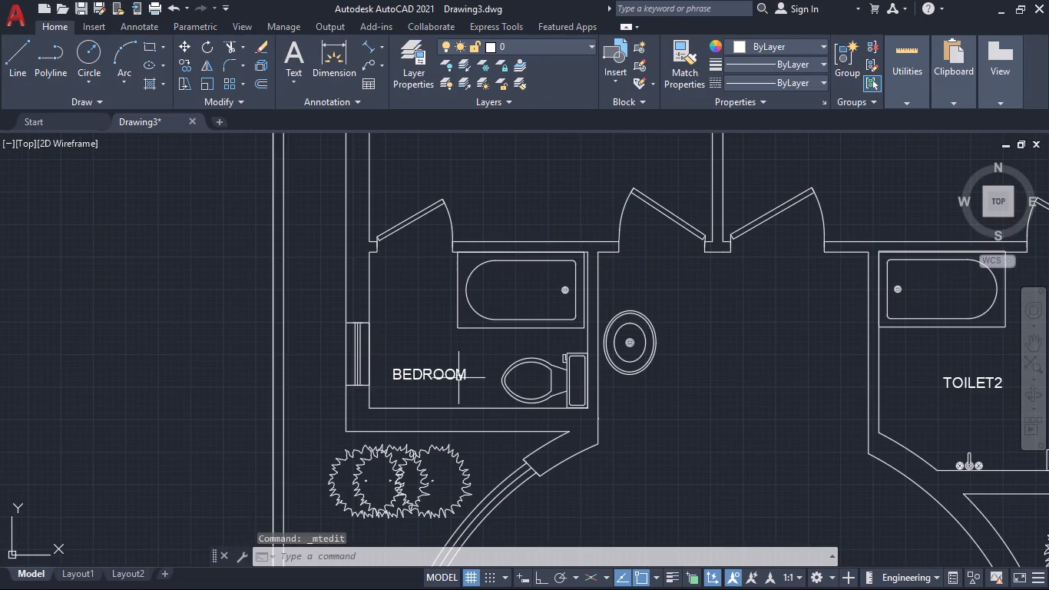
double_click(458, 377)
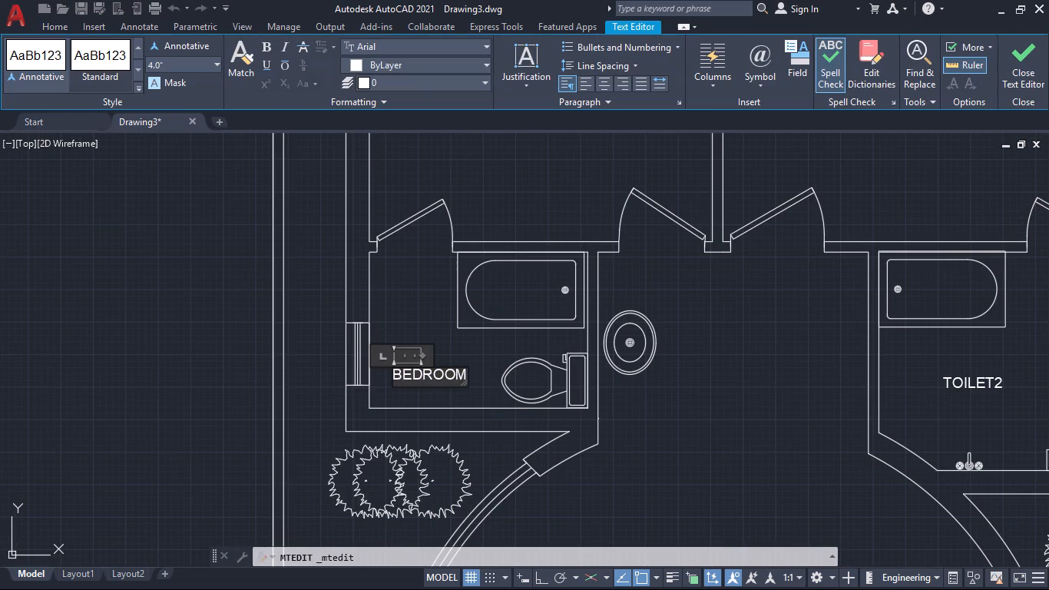
key(Right)
key(BackSpace)
key(BackSpace)
key(BackSpace)
key(BackSpace)
key(BackSpace)
key(BackSpace)
key(BackSpace)
text(TOILET)
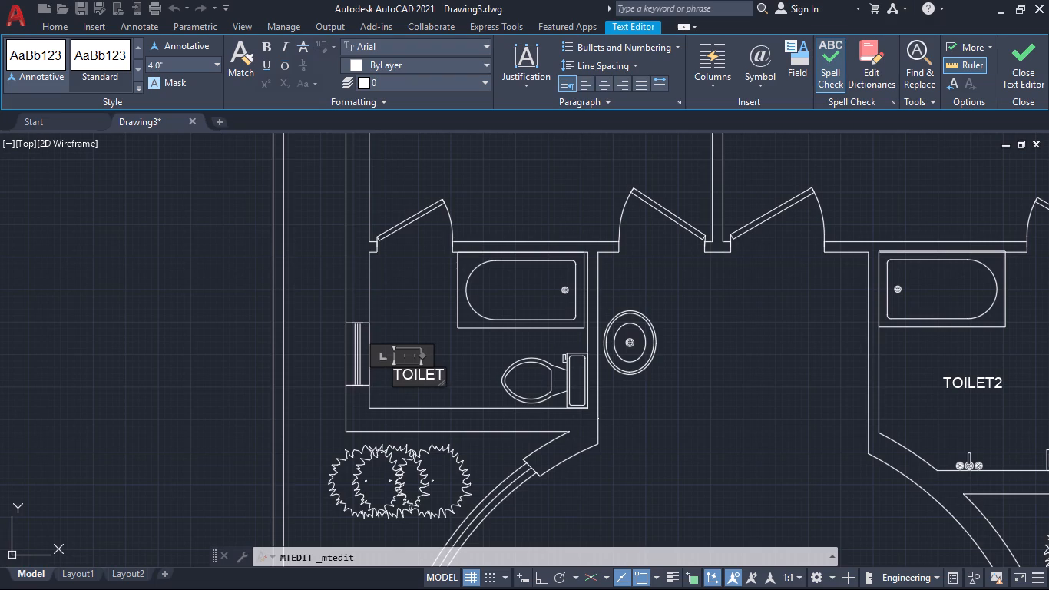
key(space)
text(1)
key(BackSpace)
key(1)
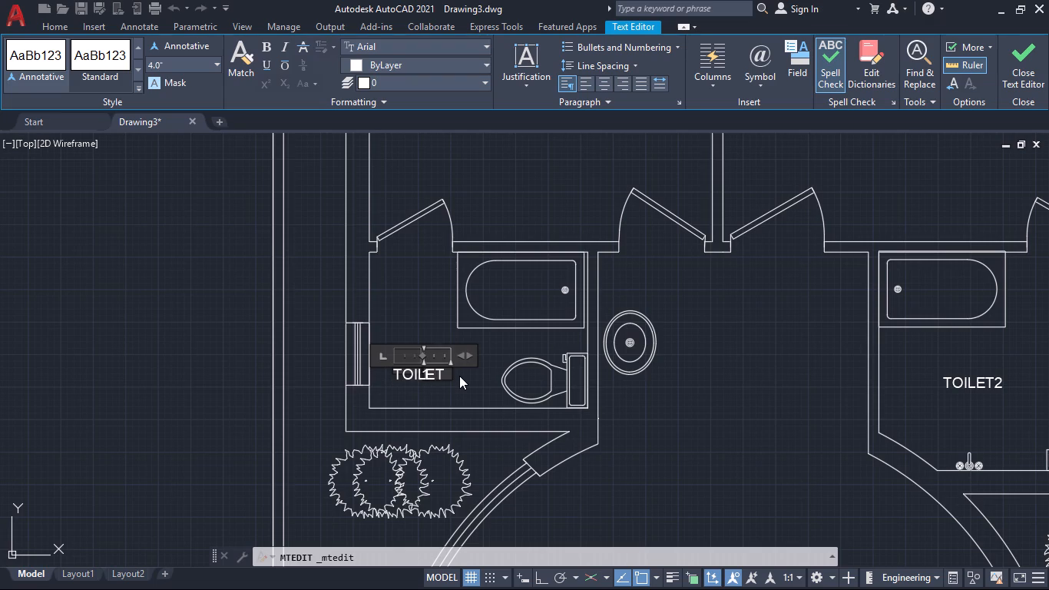
drag(468, 357, 488, 360)
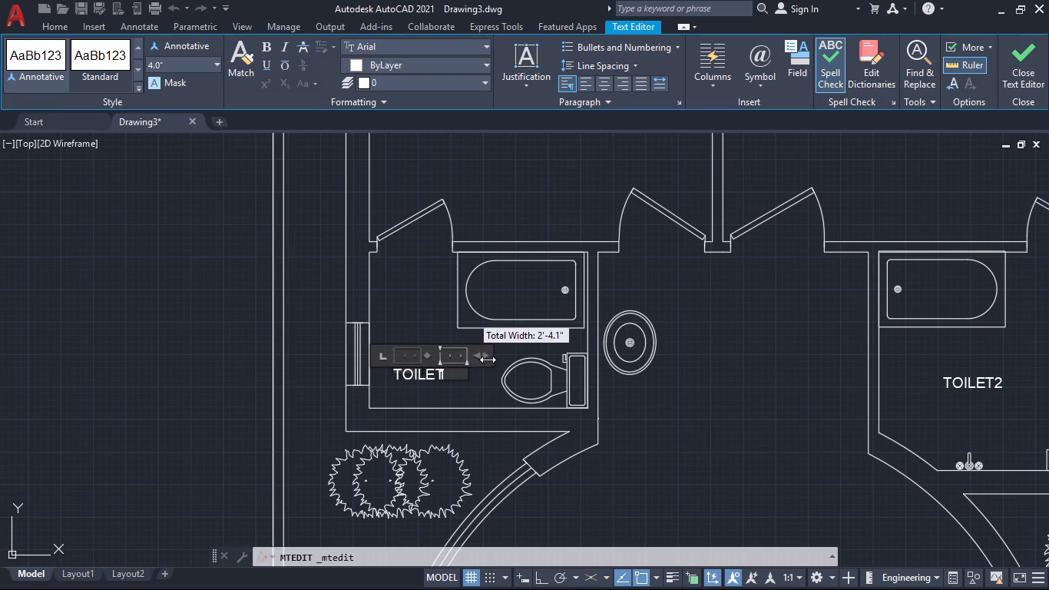
drag(488, 360, 495, 355)
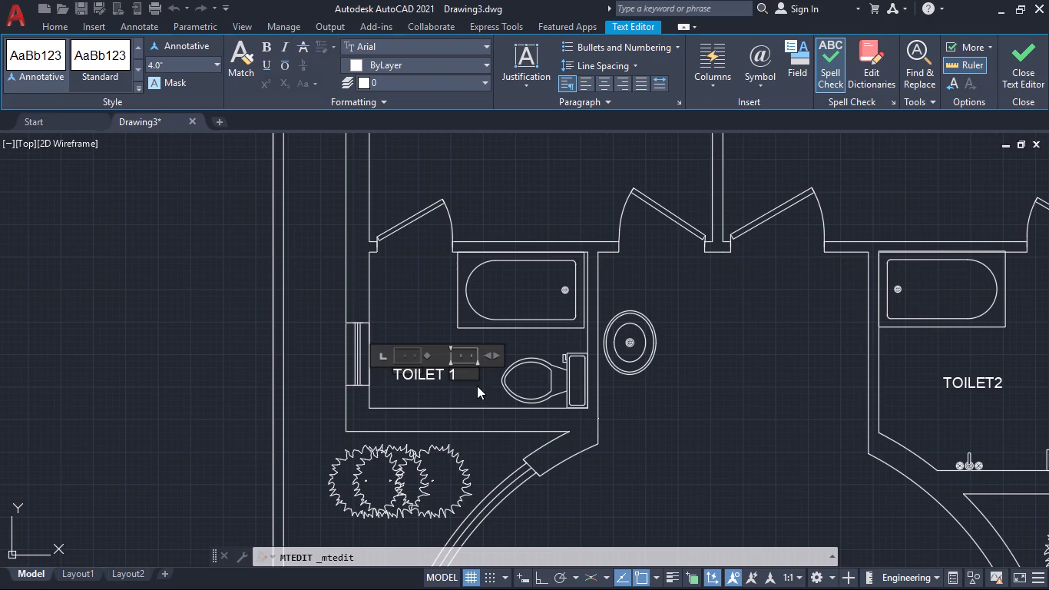
click(484, 389)
Replace the BEDROOM label in the room with the stove and double sink with the word Kitchen.
scroll(538, 393, down, 3)
middle_drag(594, 429, 516, 330)
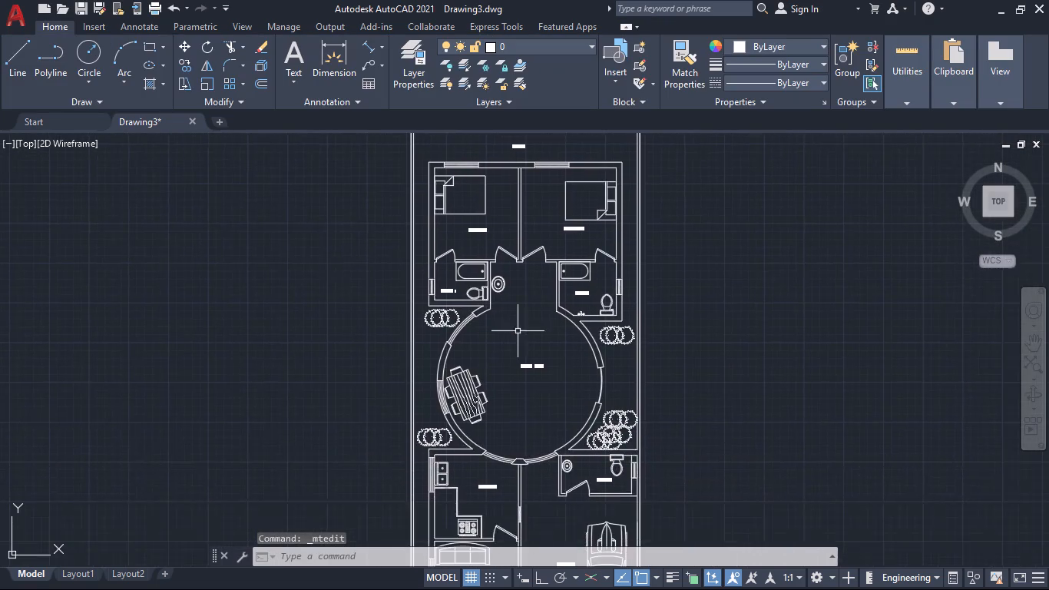
scroll(541, 344, up, 2)
middle_drag(574, 360, 559, 234)
scroll(554, 320, down, 1)
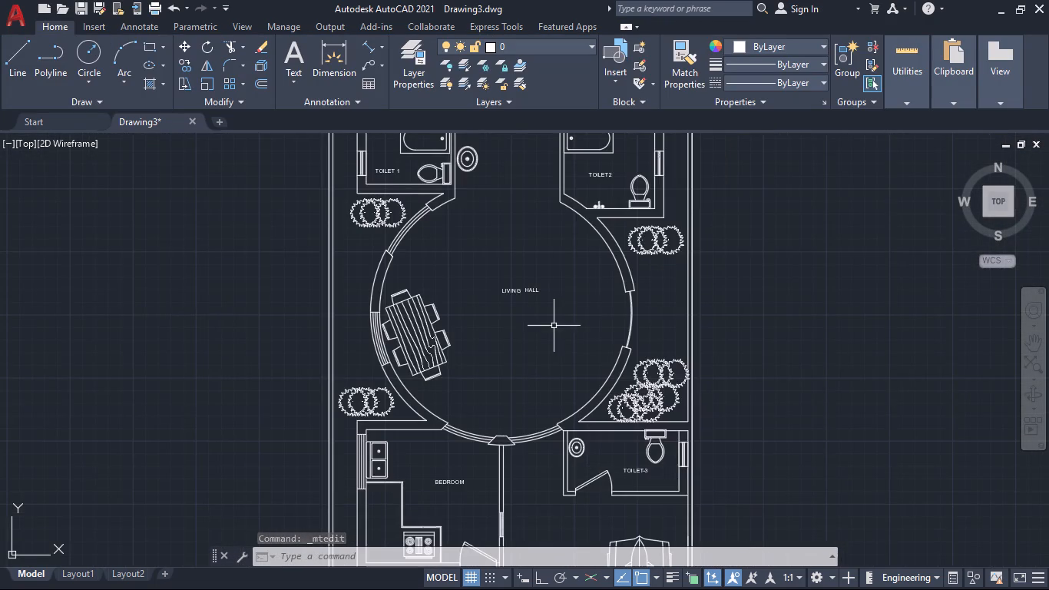
middle_drag(530, 360, 578, 228)
middle_drag(528, 358, 551, 307)
scroll(528, 311, up, 2)
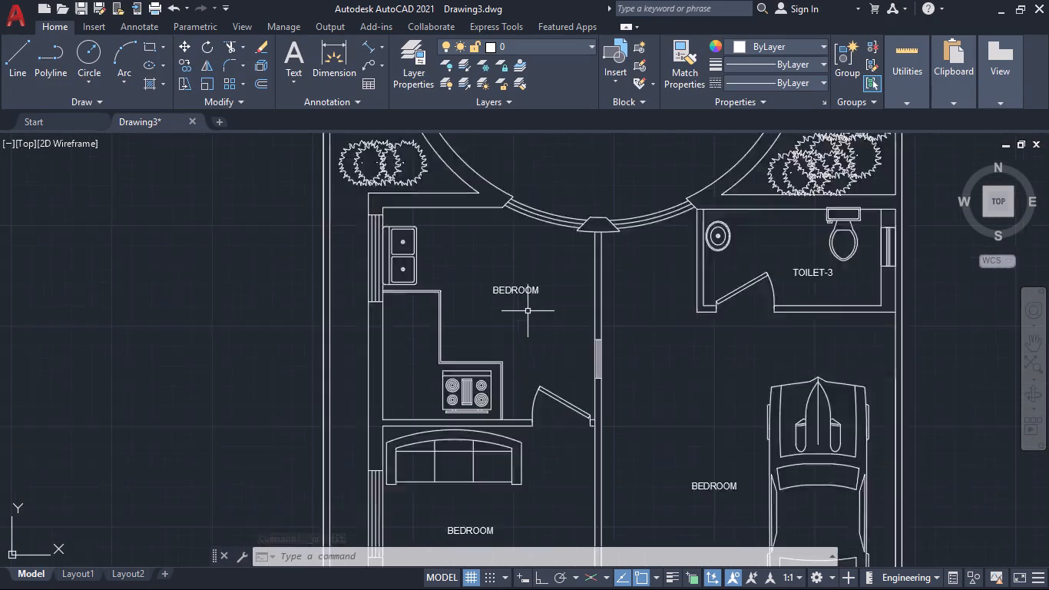
double_click(538, 280)
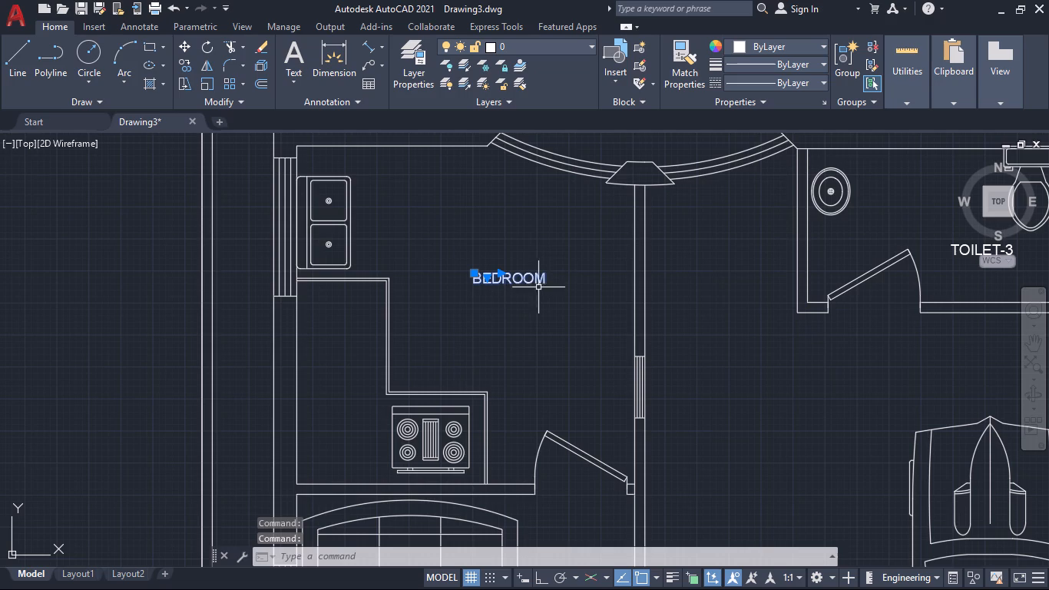
double_click(541, 280)
key(Escape)
double_click(534, 271)
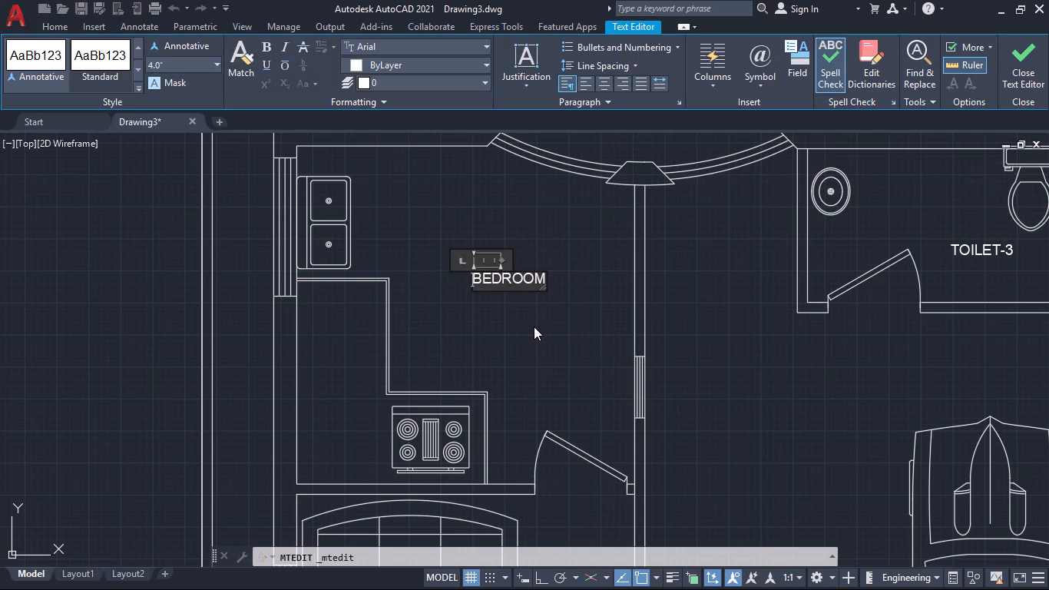
text(kITCHEN)
key(Right)
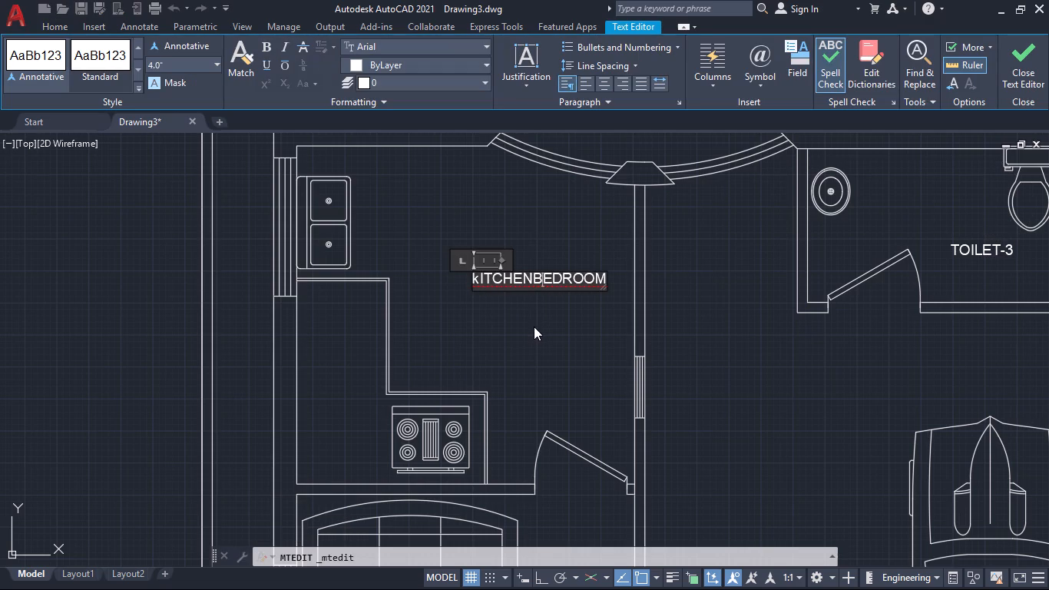
key(Right)
key(Right)
key(Right)
key(Right)
key(Right)
key(Right)
key(BackSpace)
key(BackSpace)
key(BackSpace)
key(BackSpace)
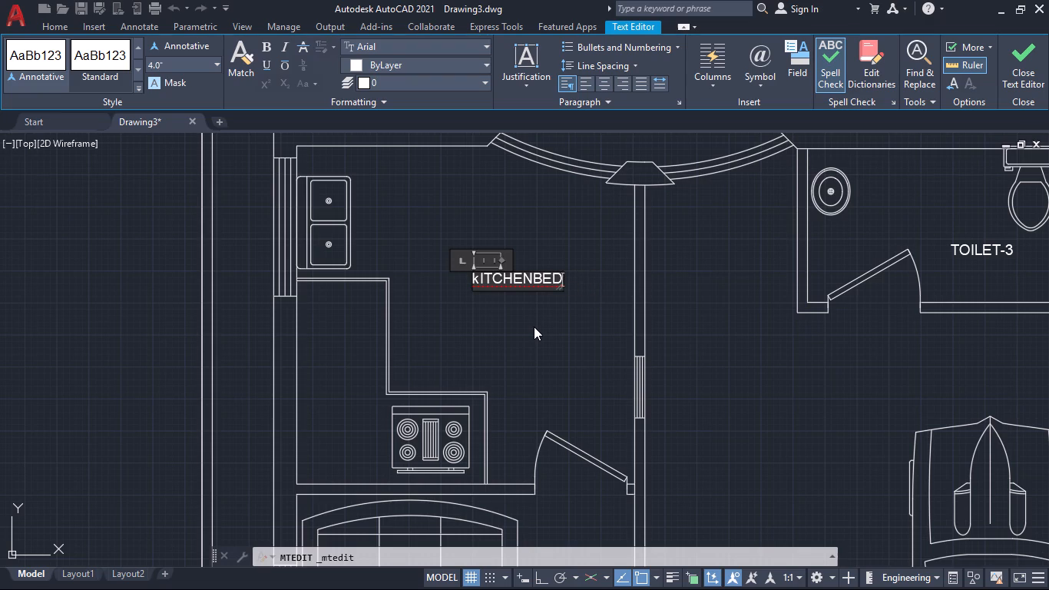
key(BackSpace)
key(BackSpace)
key(BackSpace)
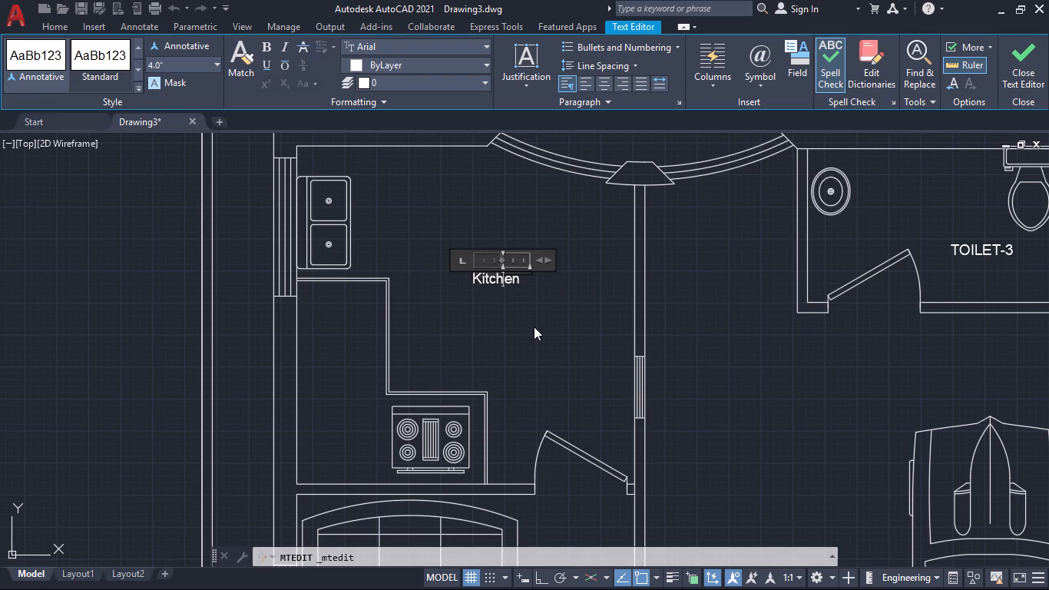
Rewrite the kitchen label in capitals as KITCHEN and finish editing the text.
double_click(511, 280)
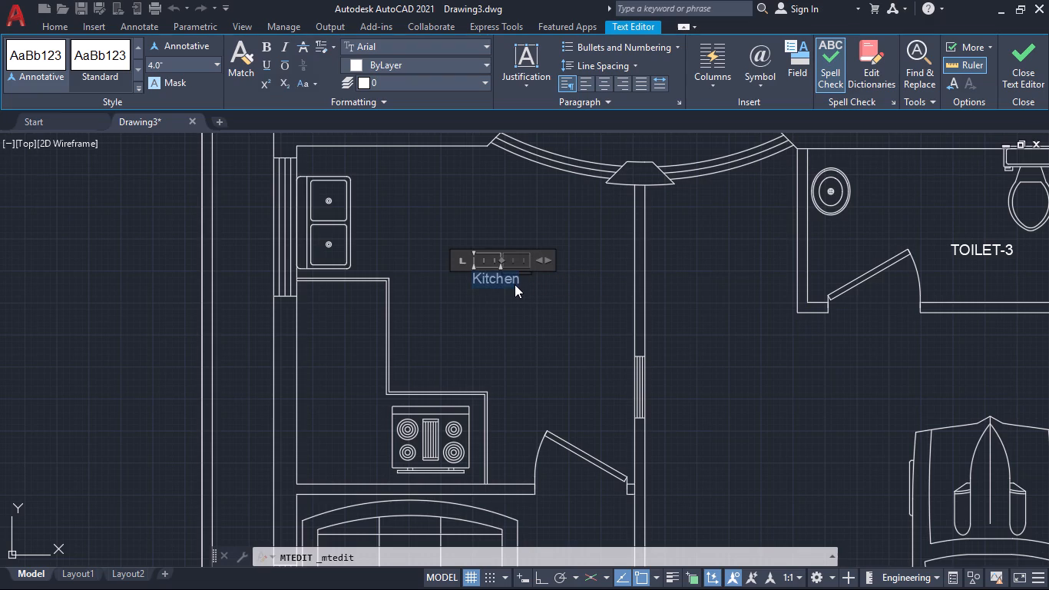
text(kitchen)
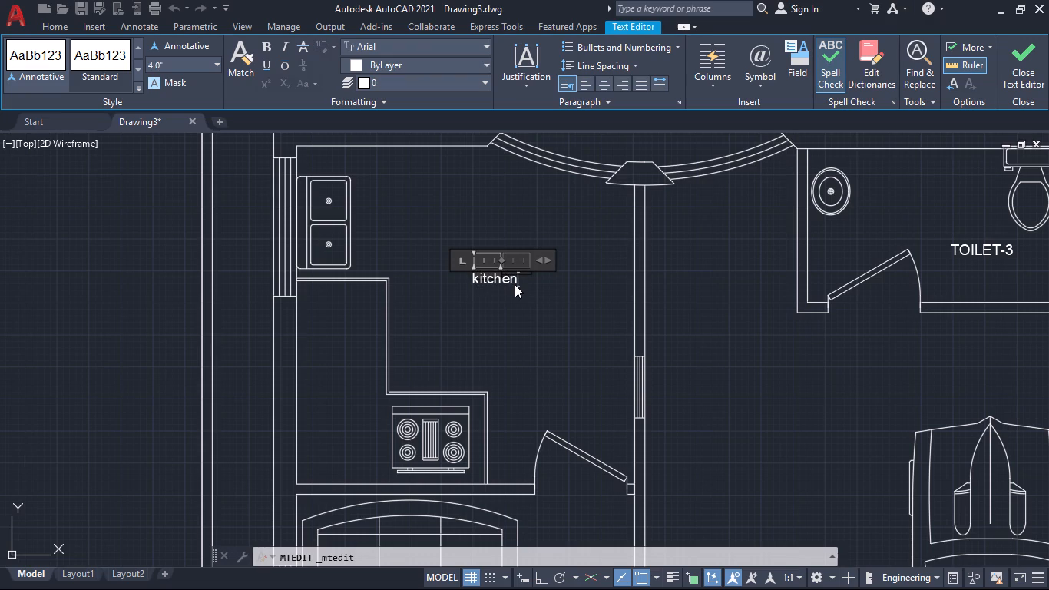
key(BackSpace)
key(BackSpace)
key(BackSpace)
key(BackSpace)
key(BackSpace)
key(BackSpace)
key(BackSpace)
text(KITCHEN)
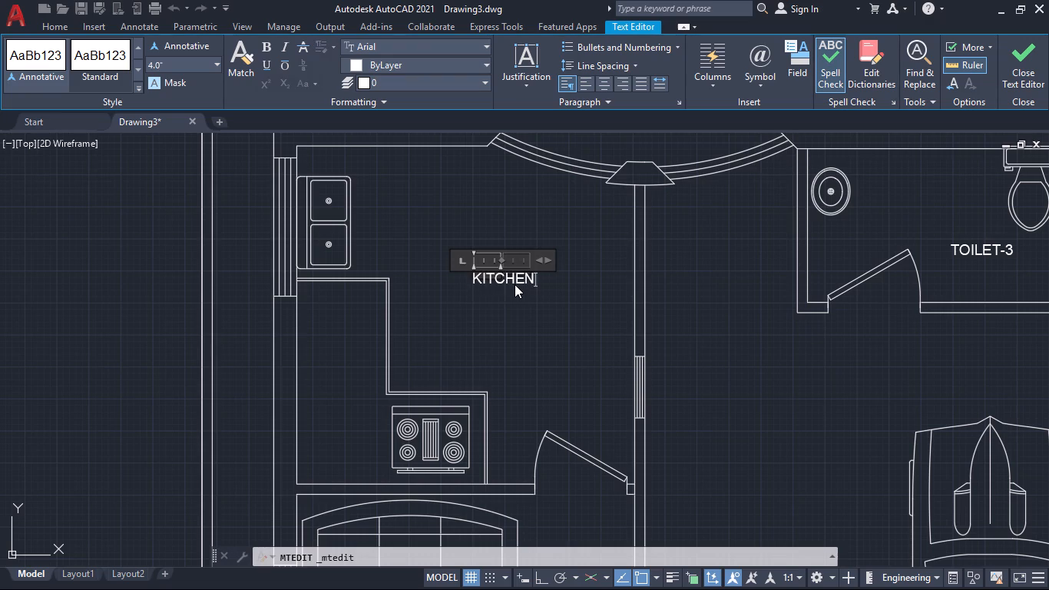
click(538, 310)
scroll(556, 317, down, 1)
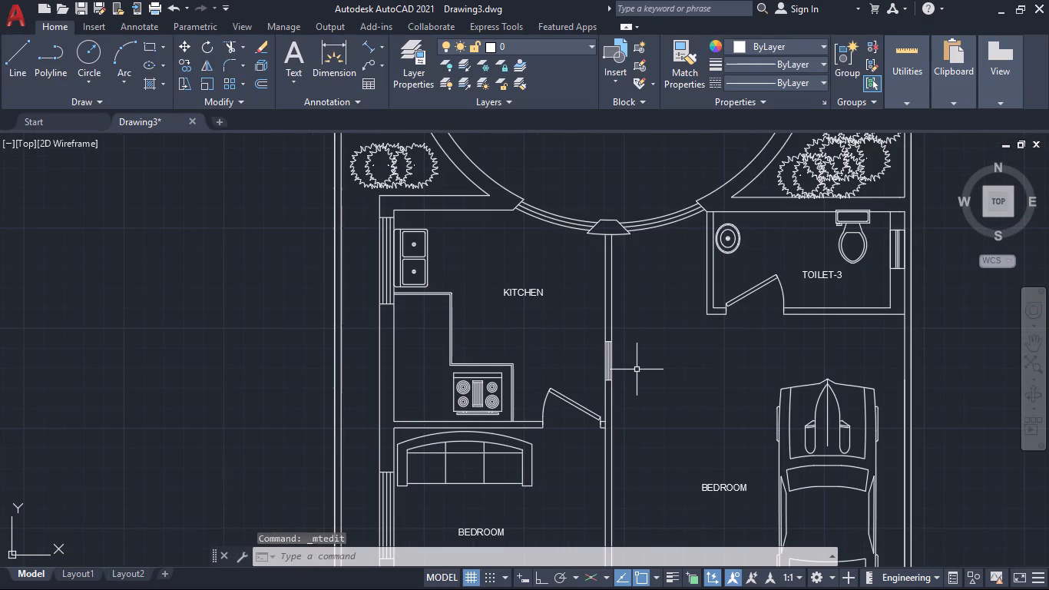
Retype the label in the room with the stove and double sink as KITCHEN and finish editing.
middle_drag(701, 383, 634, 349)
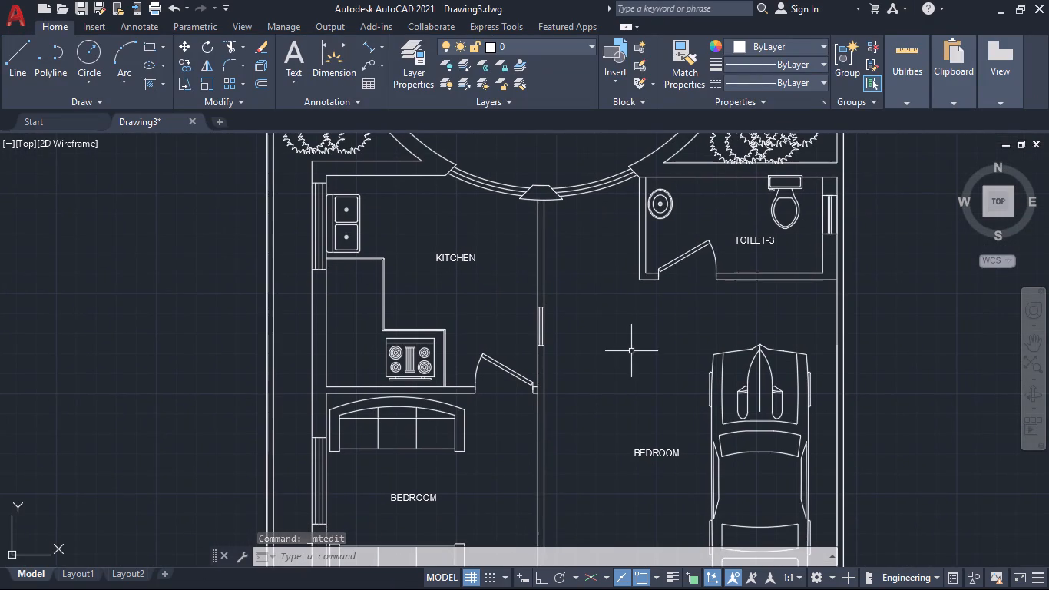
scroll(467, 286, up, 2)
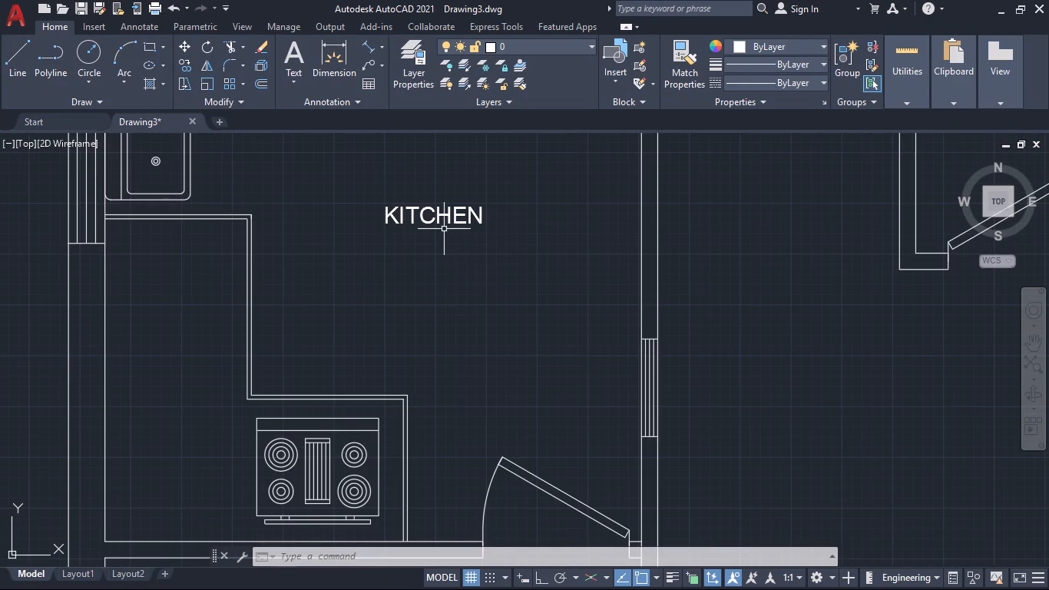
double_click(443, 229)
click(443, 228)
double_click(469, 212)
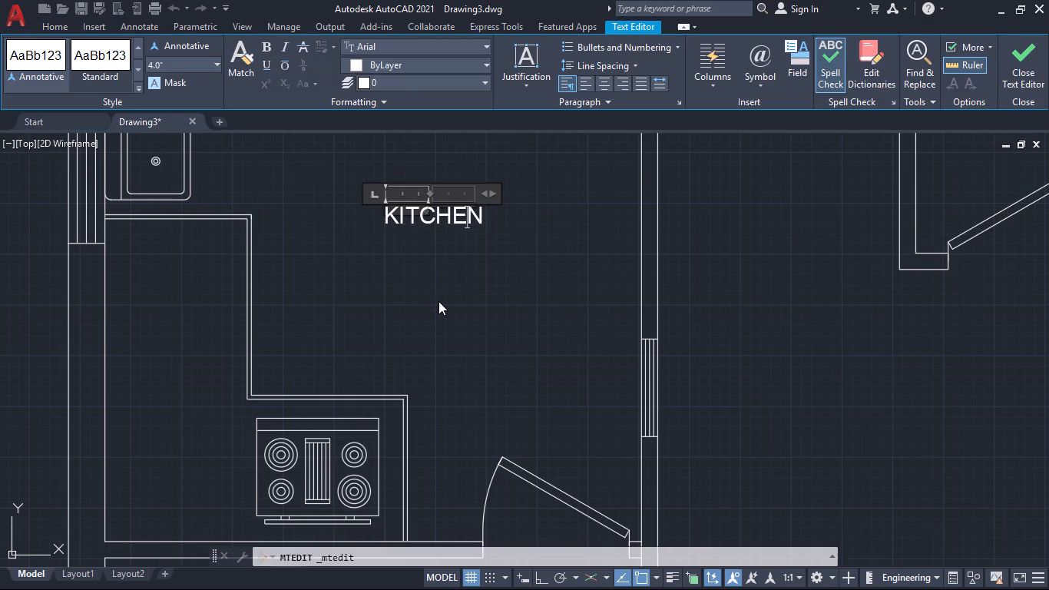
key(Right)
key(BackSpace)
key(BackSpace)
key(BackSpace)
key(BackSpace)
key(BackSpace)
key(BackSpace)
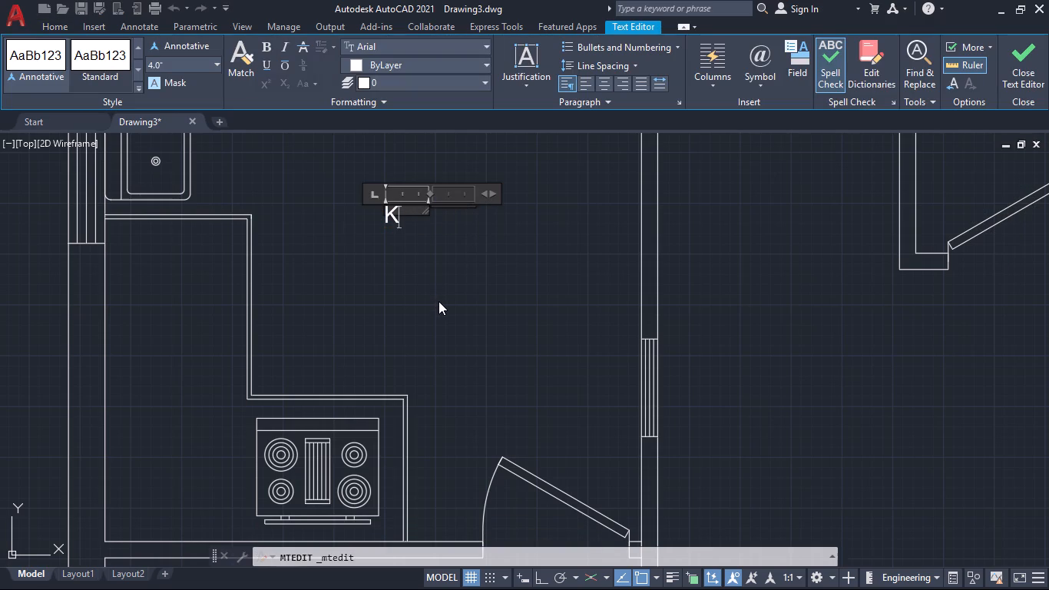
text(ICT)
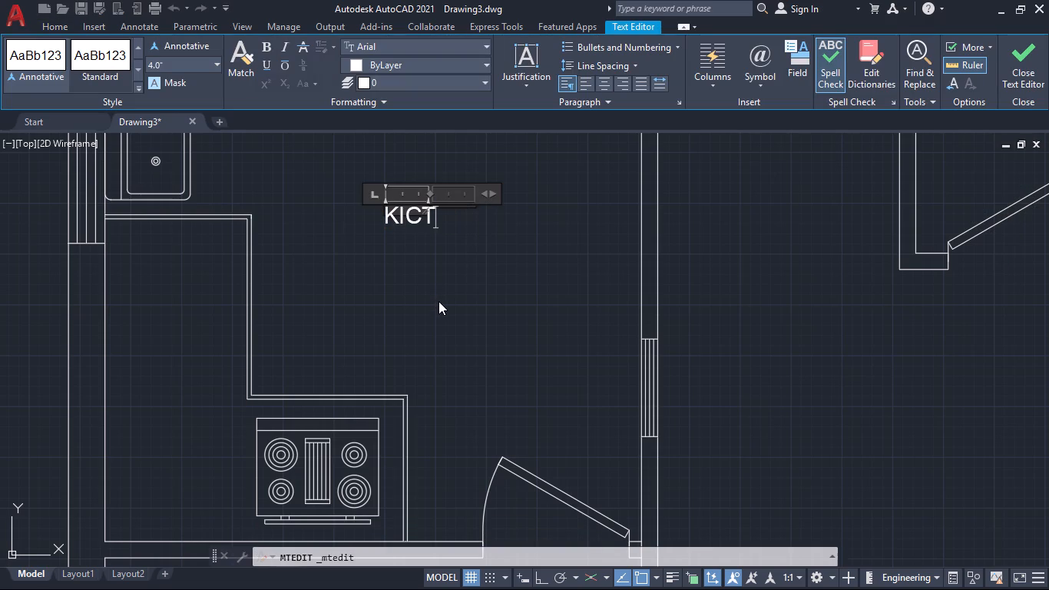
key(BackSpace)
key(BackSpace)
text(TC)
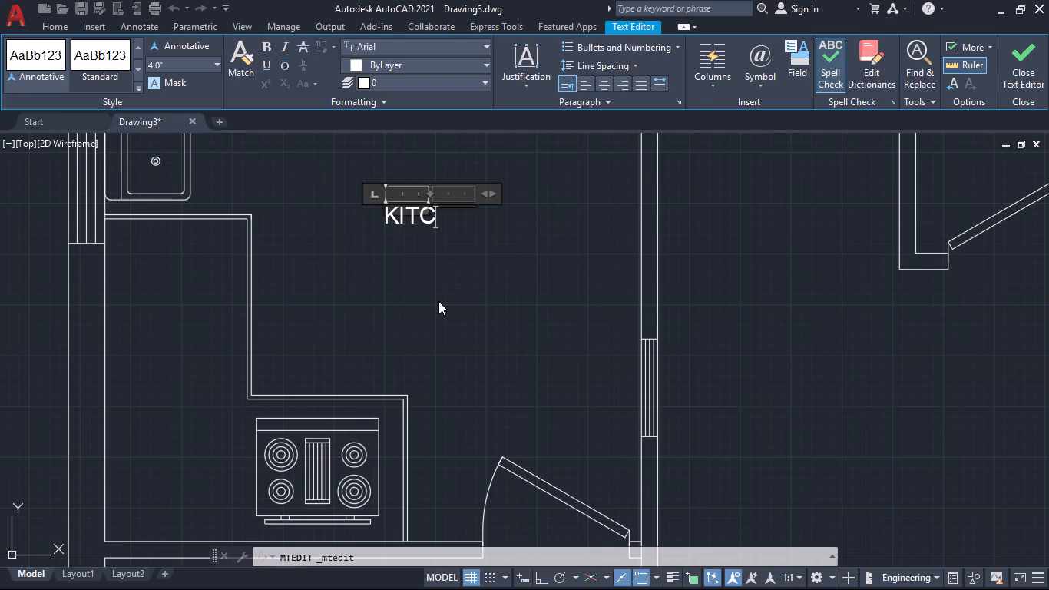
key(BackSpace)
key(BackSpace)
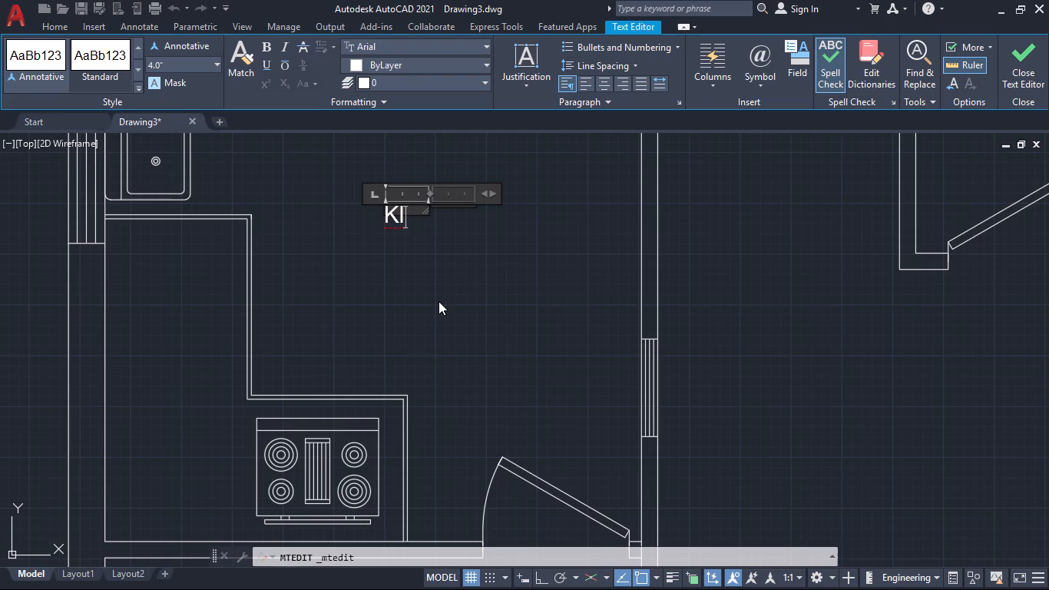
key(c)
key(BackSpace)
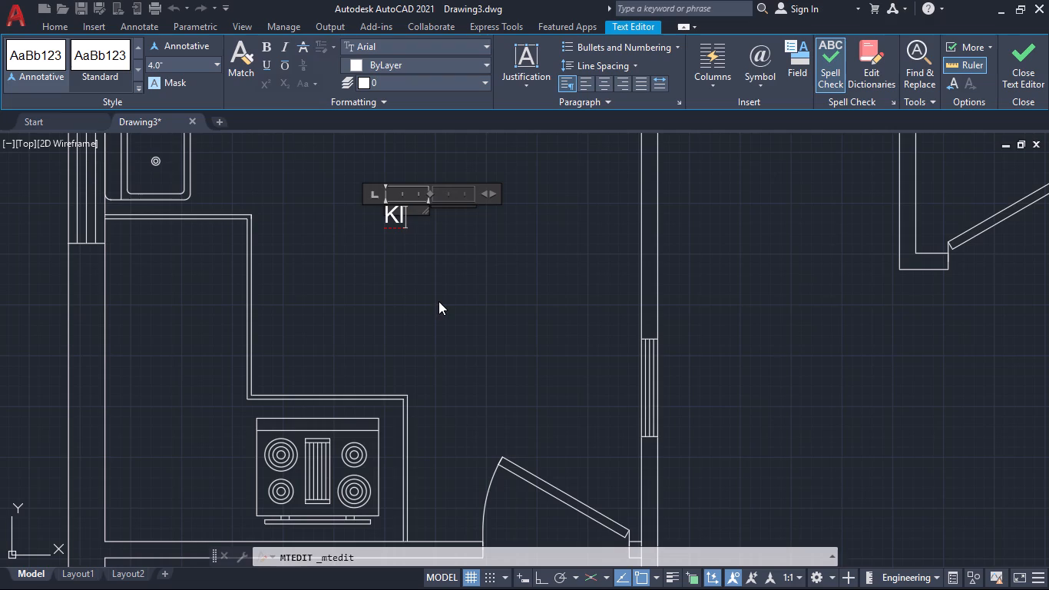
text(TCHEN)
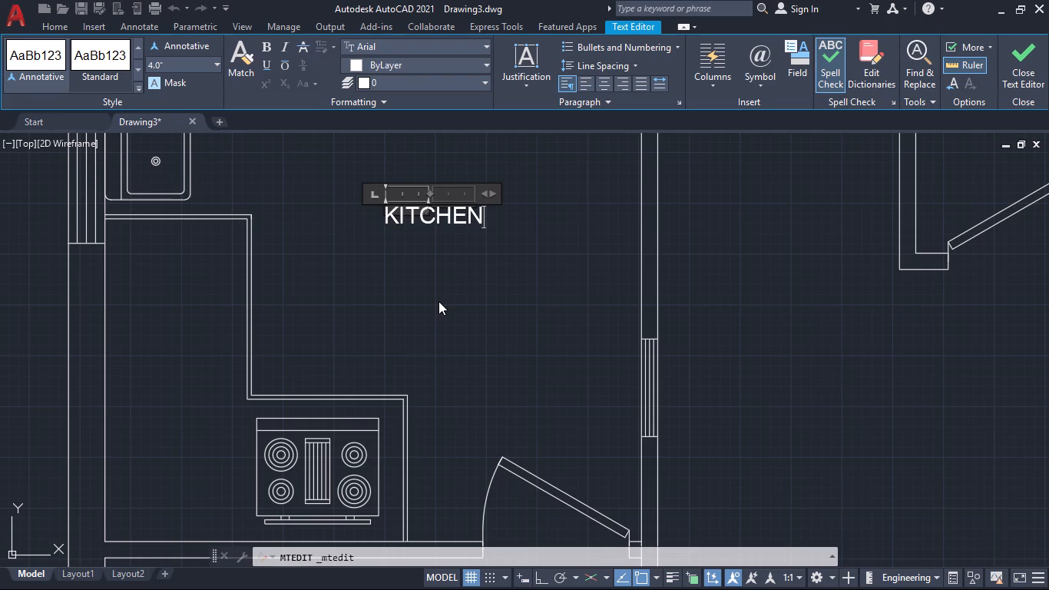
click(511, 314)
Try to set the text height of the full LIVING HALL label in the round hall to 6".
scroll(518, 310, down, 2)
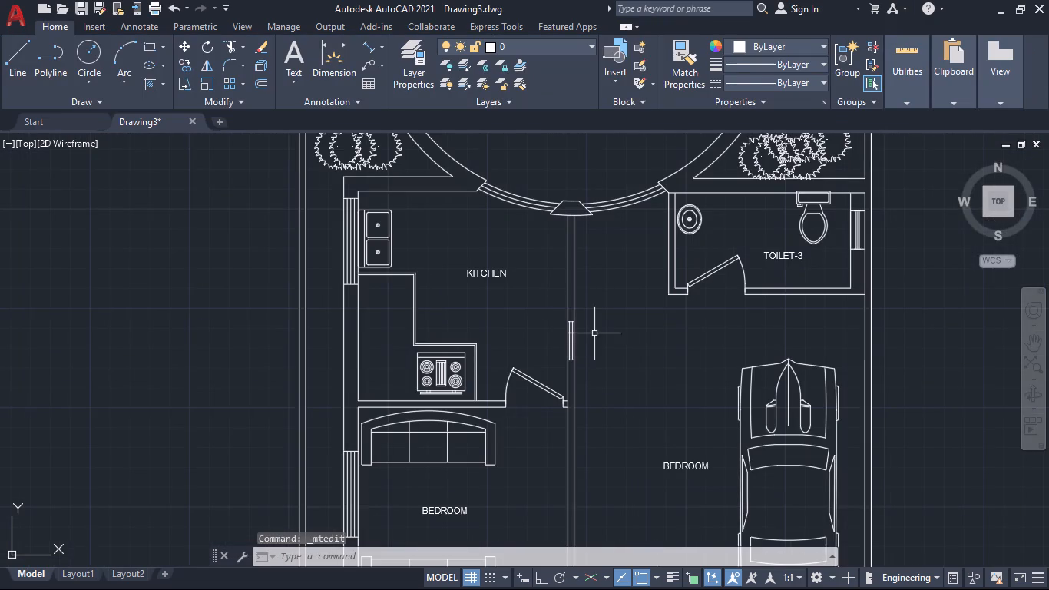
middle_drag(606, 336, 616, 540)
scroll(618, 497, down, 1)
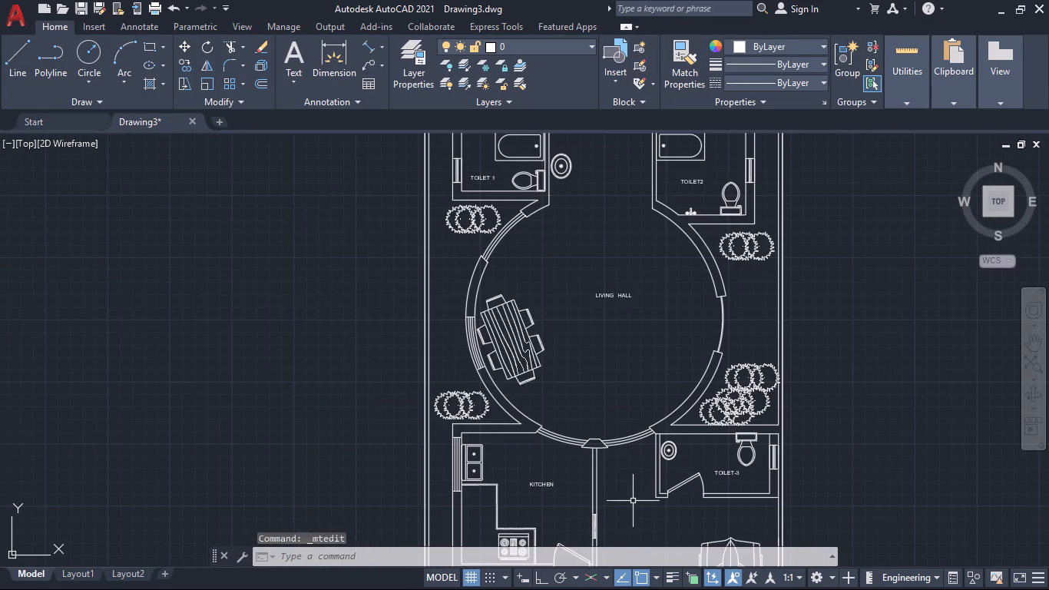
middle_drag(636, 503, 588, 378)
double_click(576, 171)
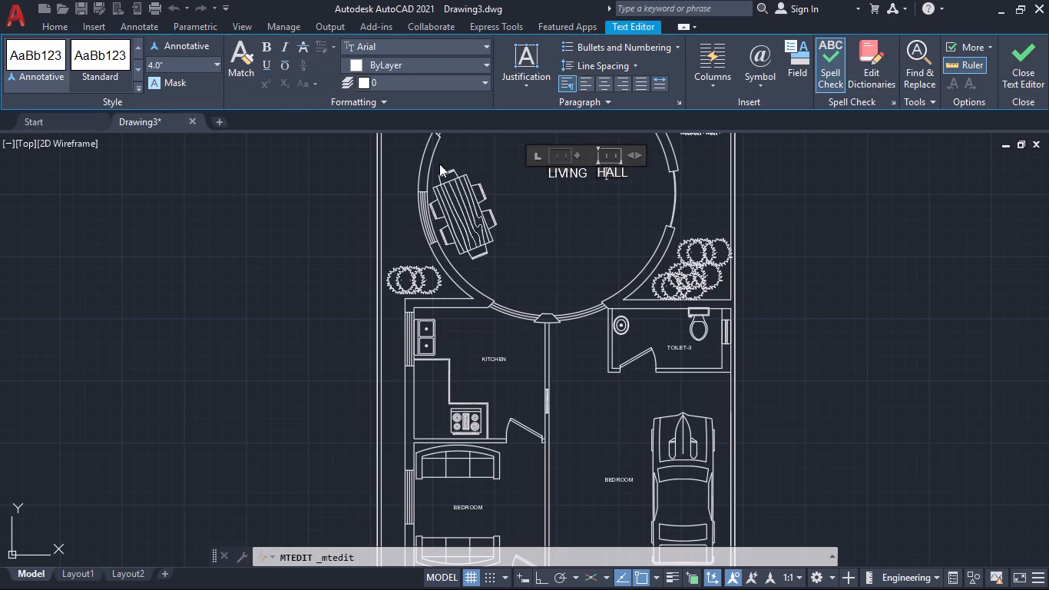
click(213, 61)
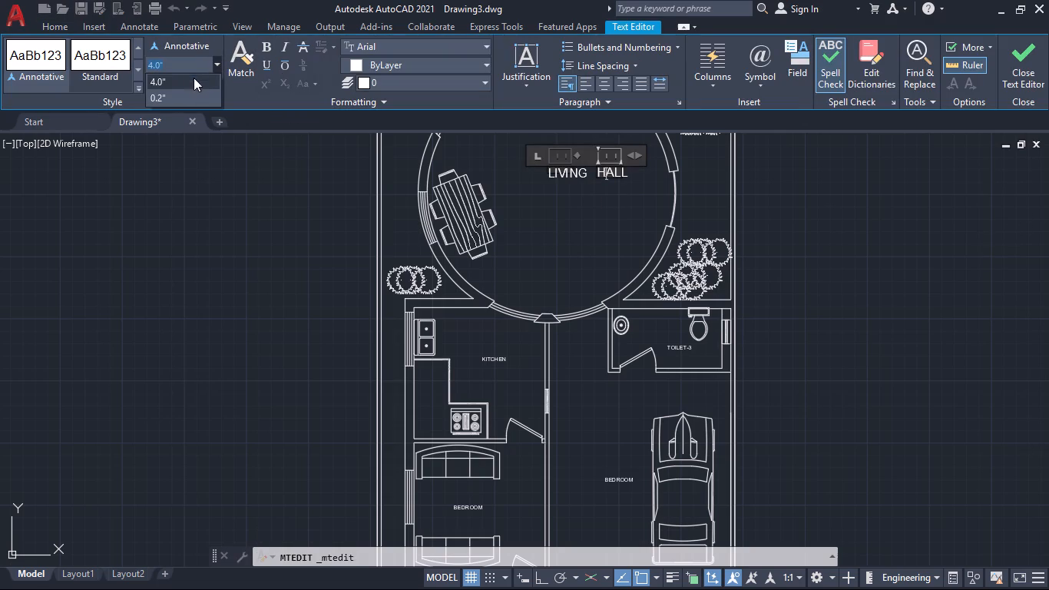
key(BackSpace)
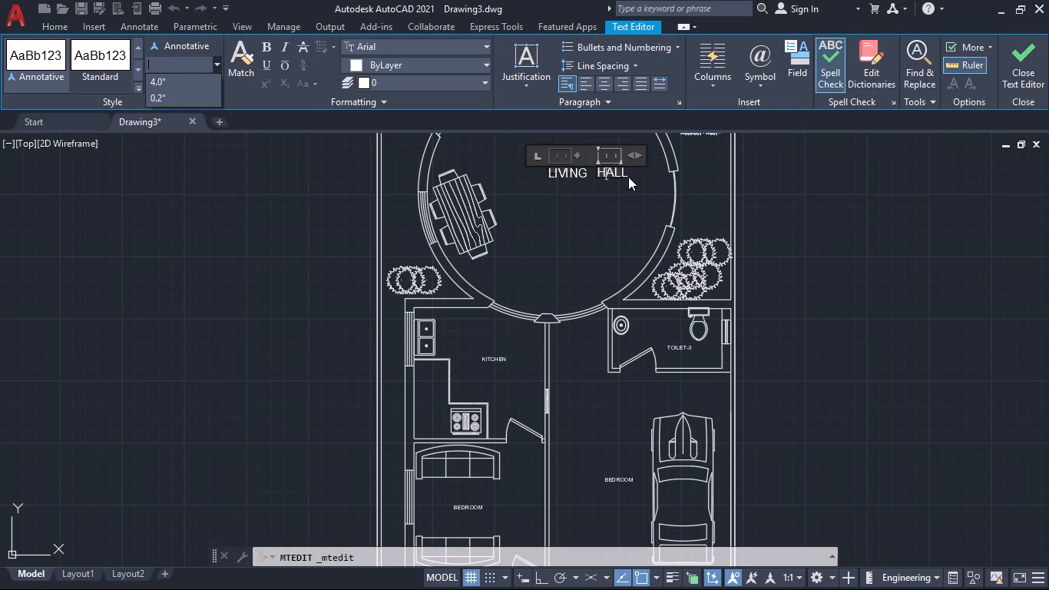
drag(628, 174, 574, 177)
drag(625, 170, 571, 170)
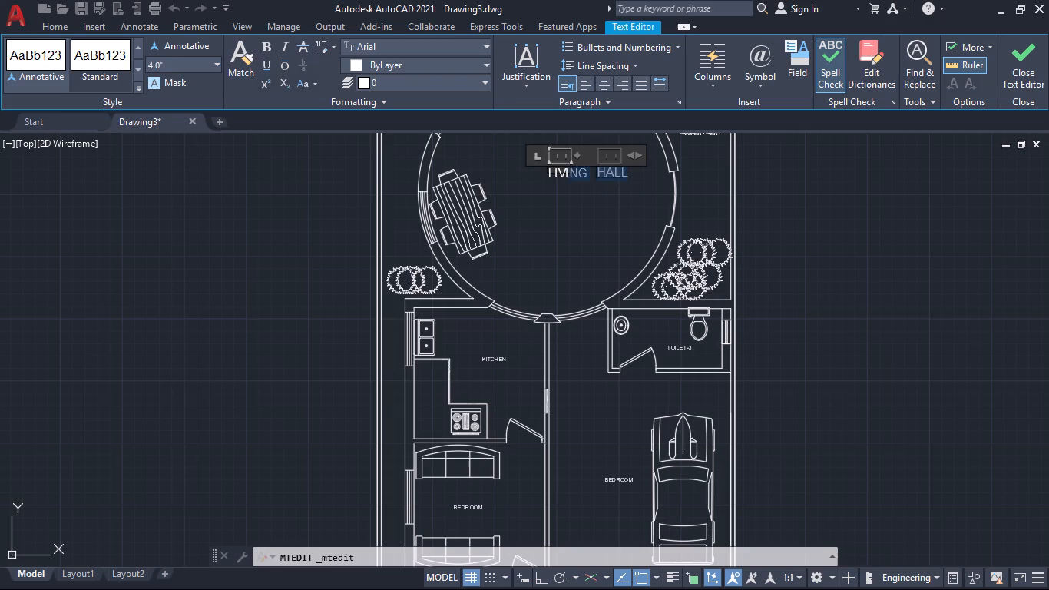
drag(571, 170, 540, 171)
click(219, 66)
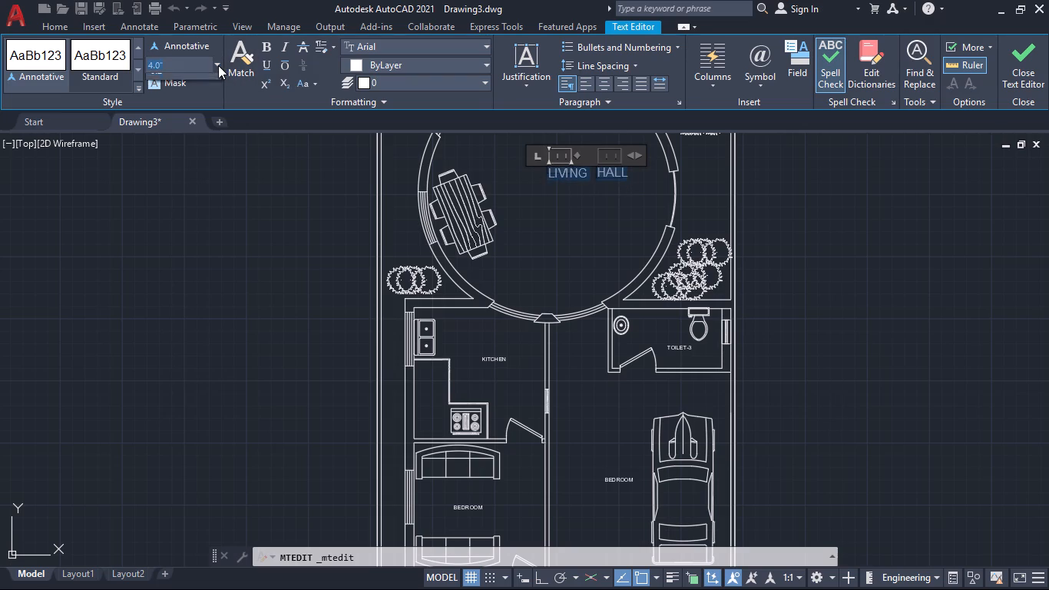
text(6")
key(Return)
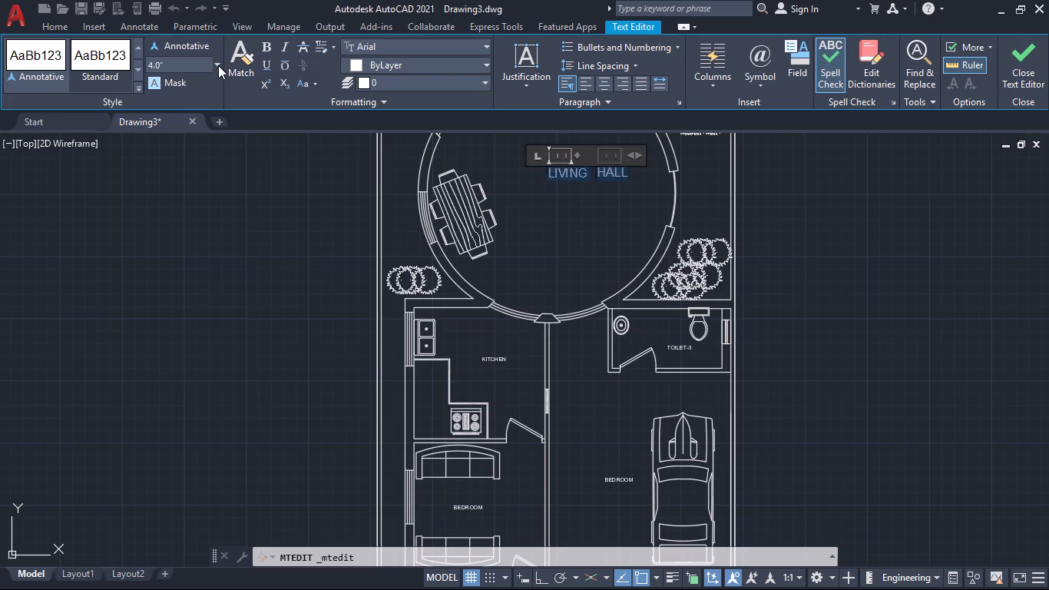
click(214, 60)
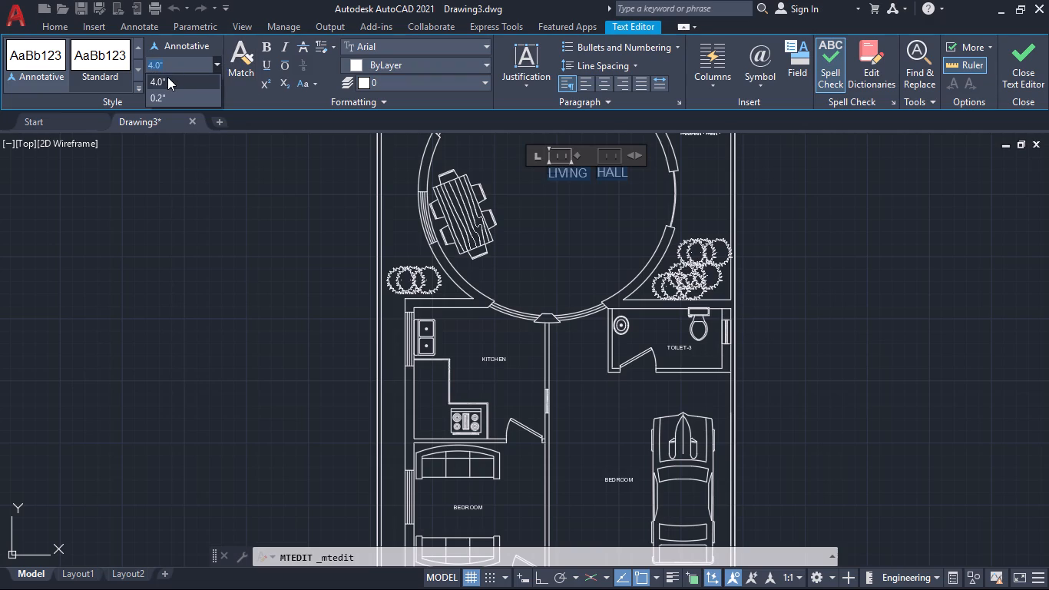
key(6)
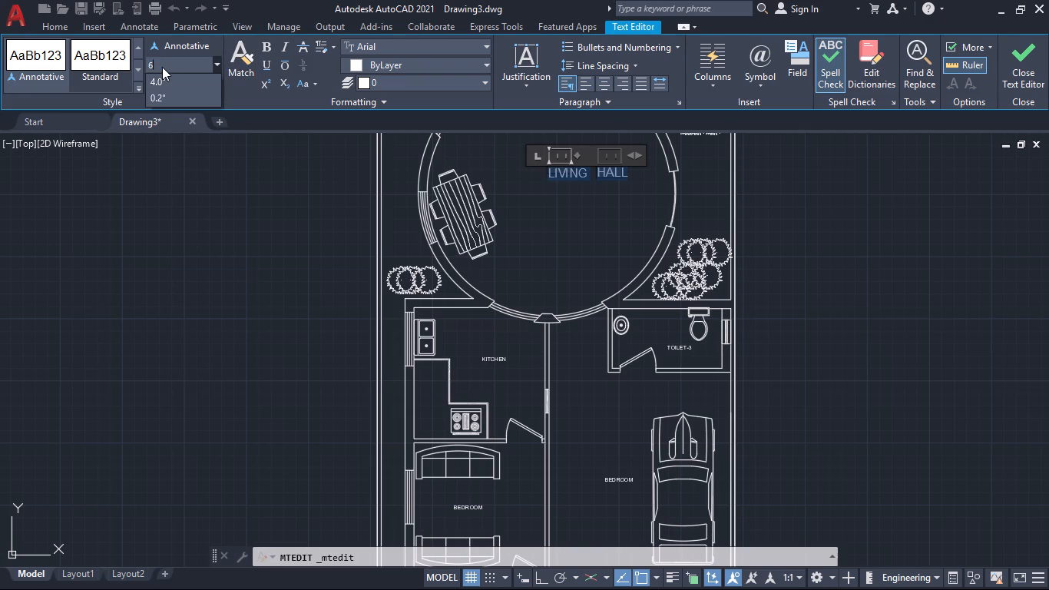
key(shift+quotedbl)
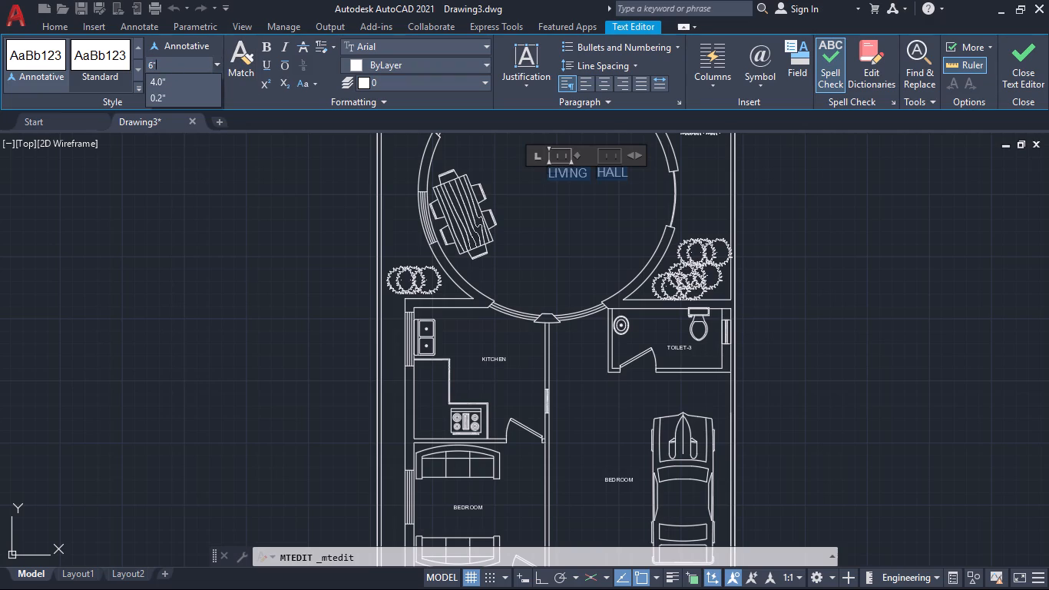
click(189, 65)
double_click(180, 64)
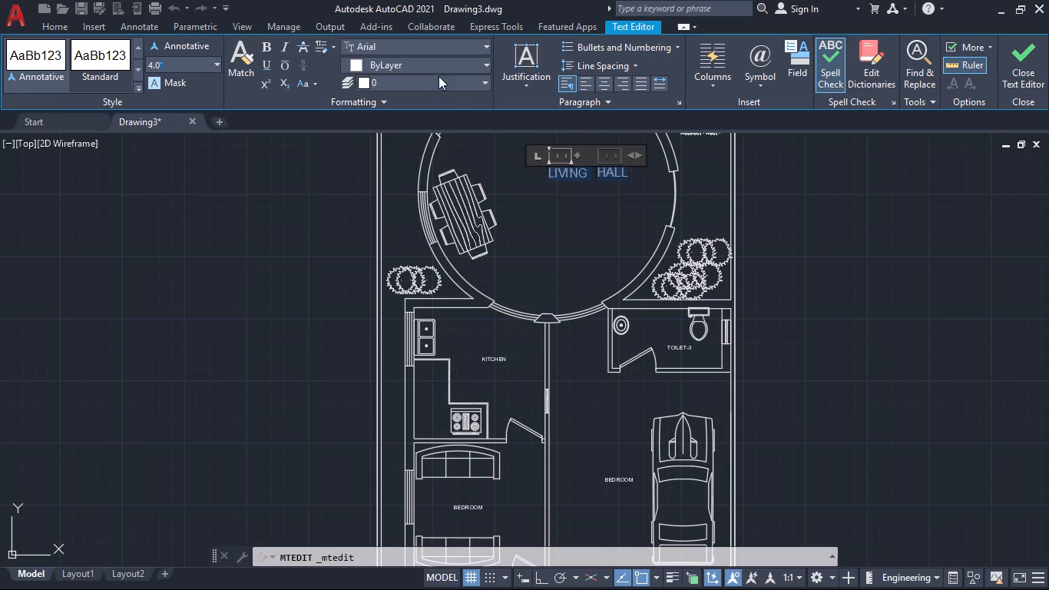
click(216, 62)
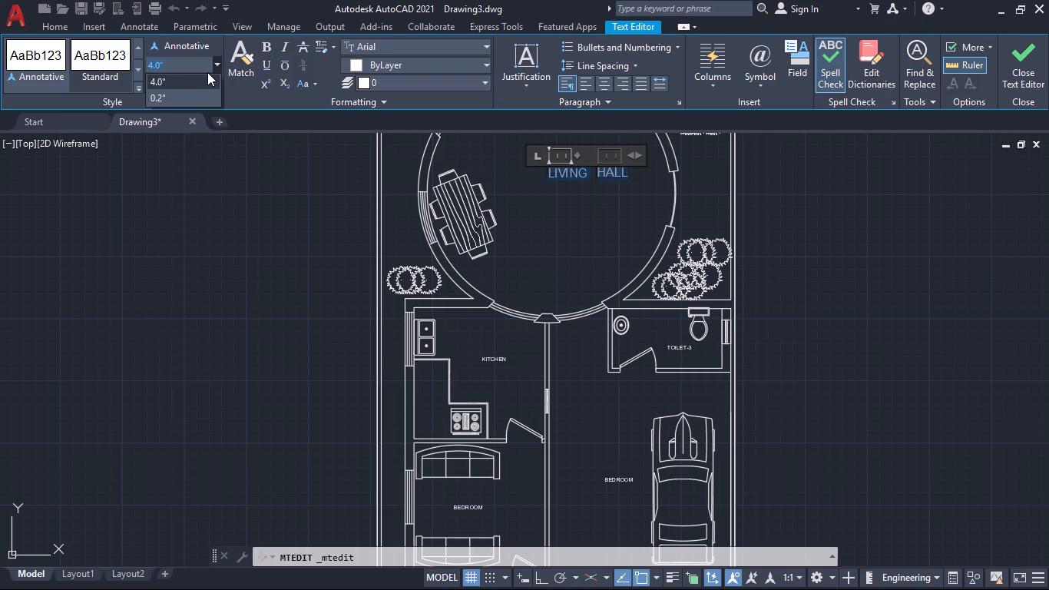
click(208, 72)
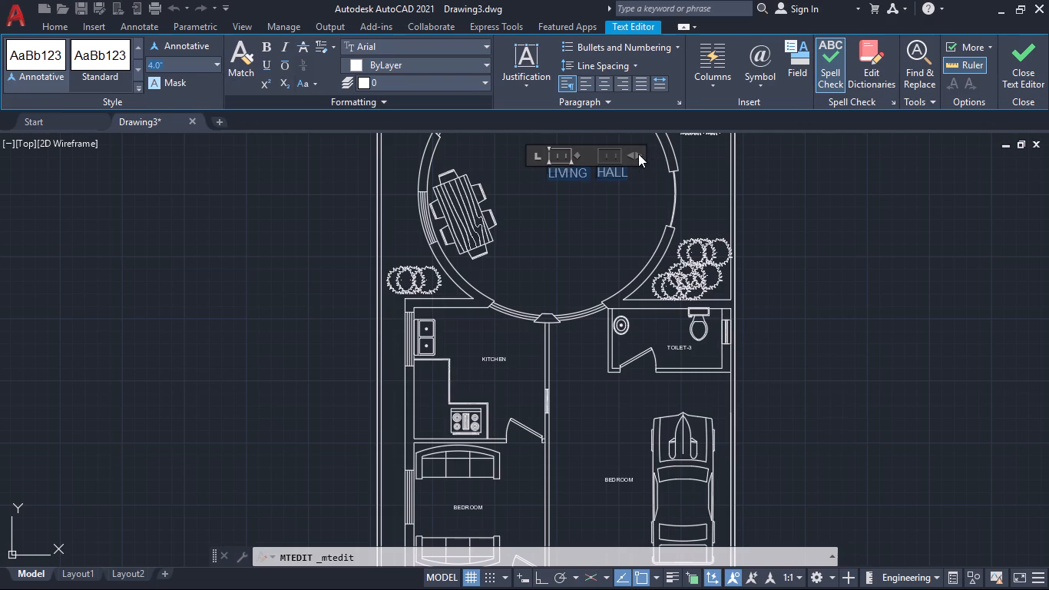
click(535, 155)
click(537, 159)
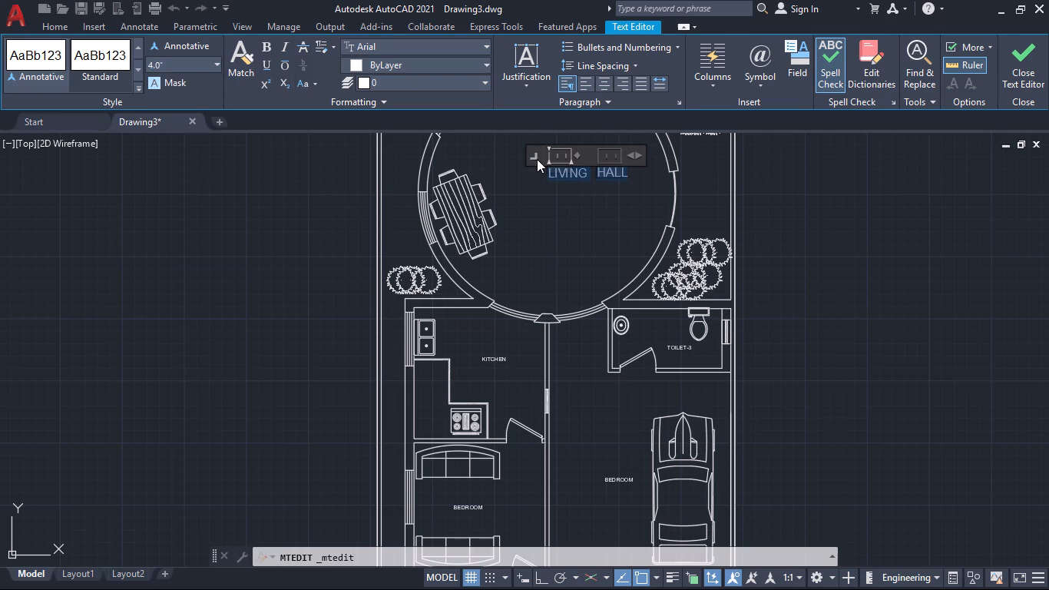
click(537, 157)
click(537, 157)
Make the selected LIVING HALL text bold and finish editing the label.
click(264, 43)
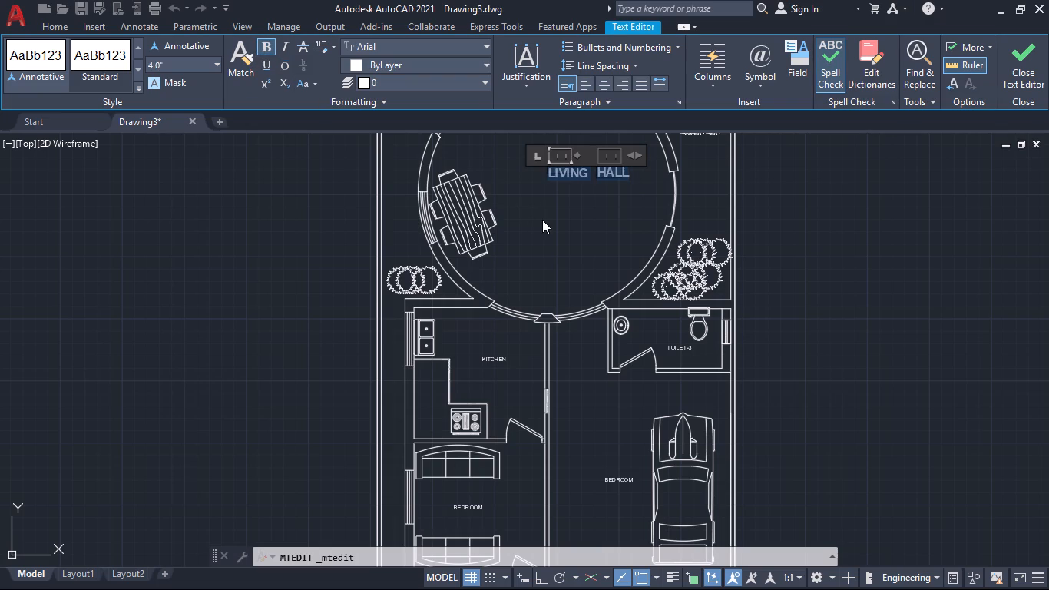
click(548, 221)
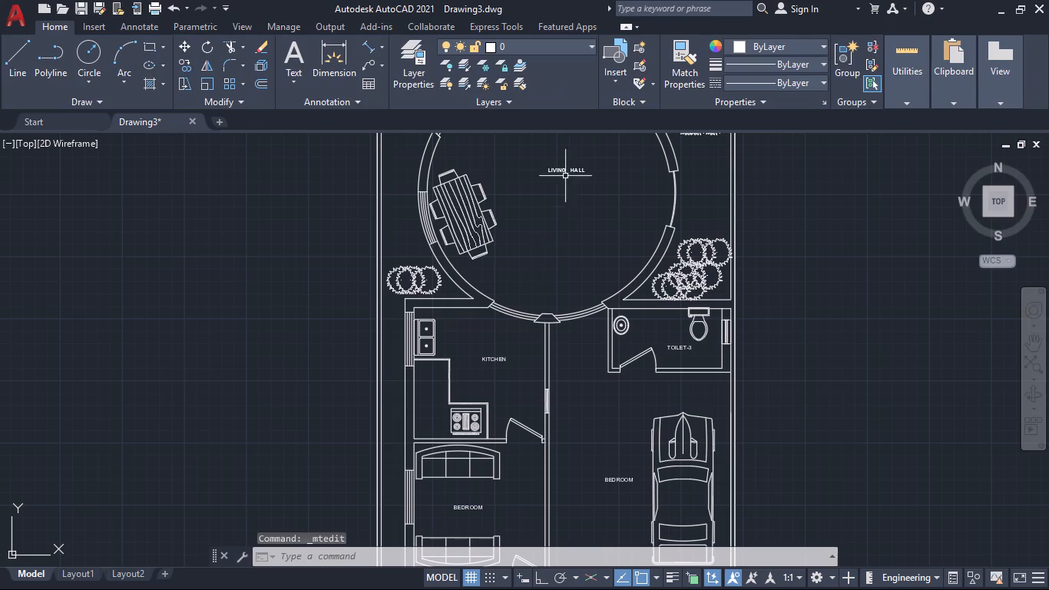
Replace the BEDROOM label beside the car with PARKING and finish editing the text.
scroll(587, 247, down, 1)
scroll(597, 399, up, 4)
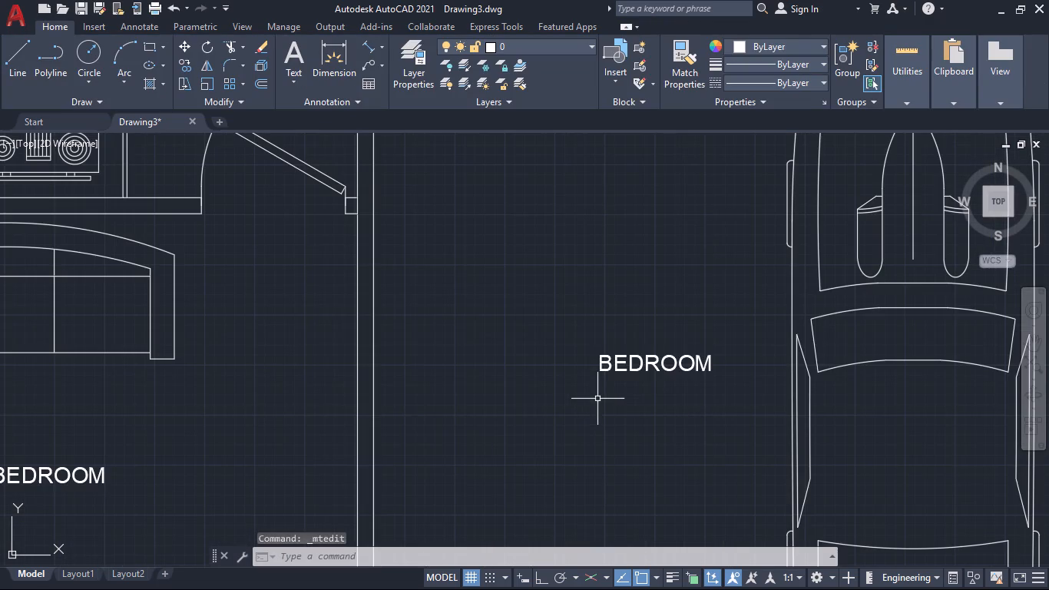
double_click(646, 367)
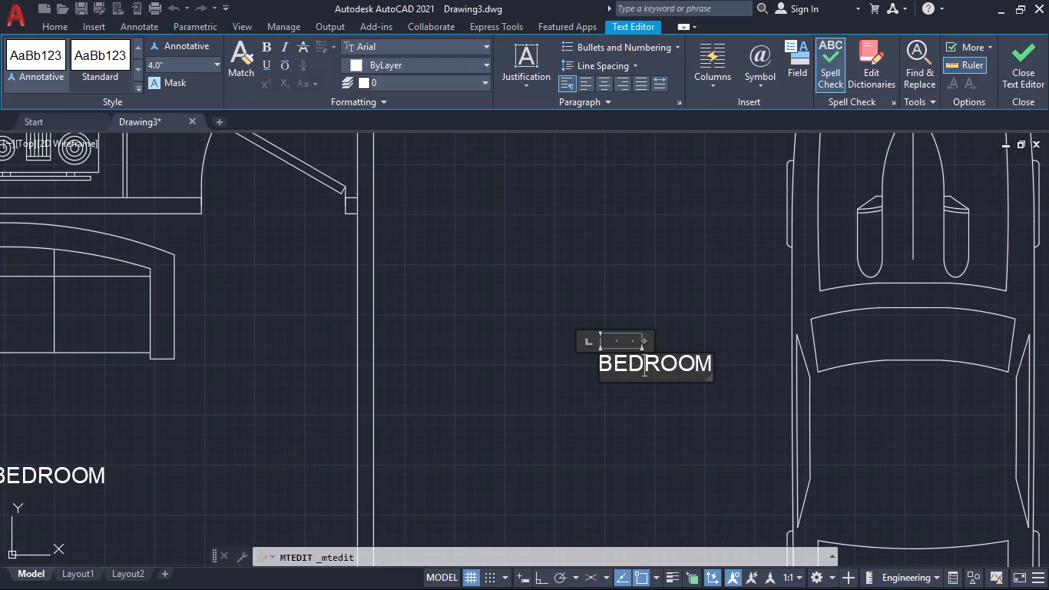
key(p)
key(Right)
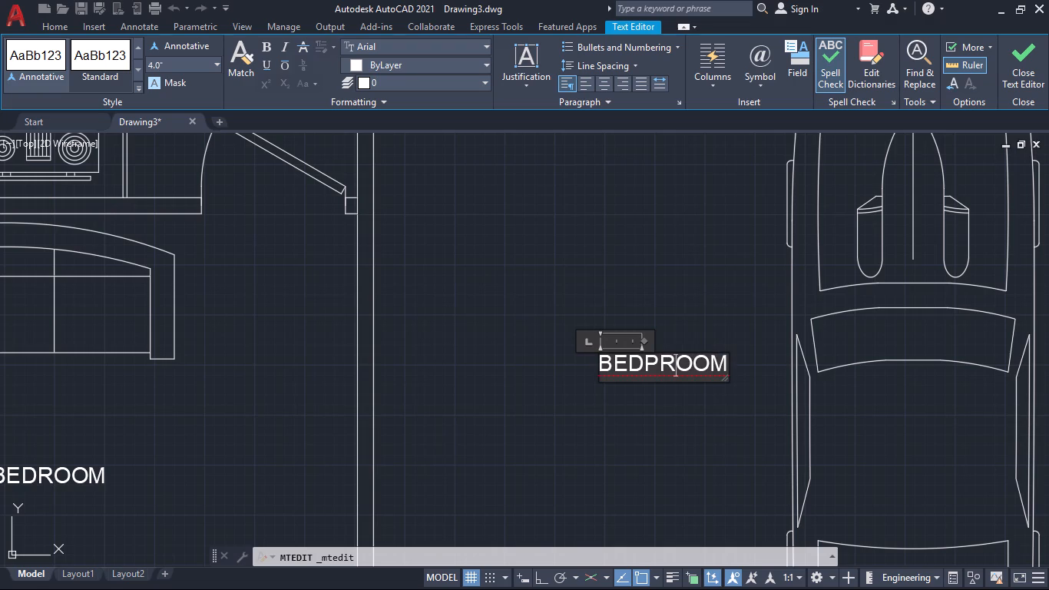
key(Right)
key(Right)
key(Right)
key(BackSpace)
key(BackSpace)
key(BackSpace)
key(BackSpace)
key(BackSpace)
key(BackSpace)
key(BackSpace)
key(BackSpace)
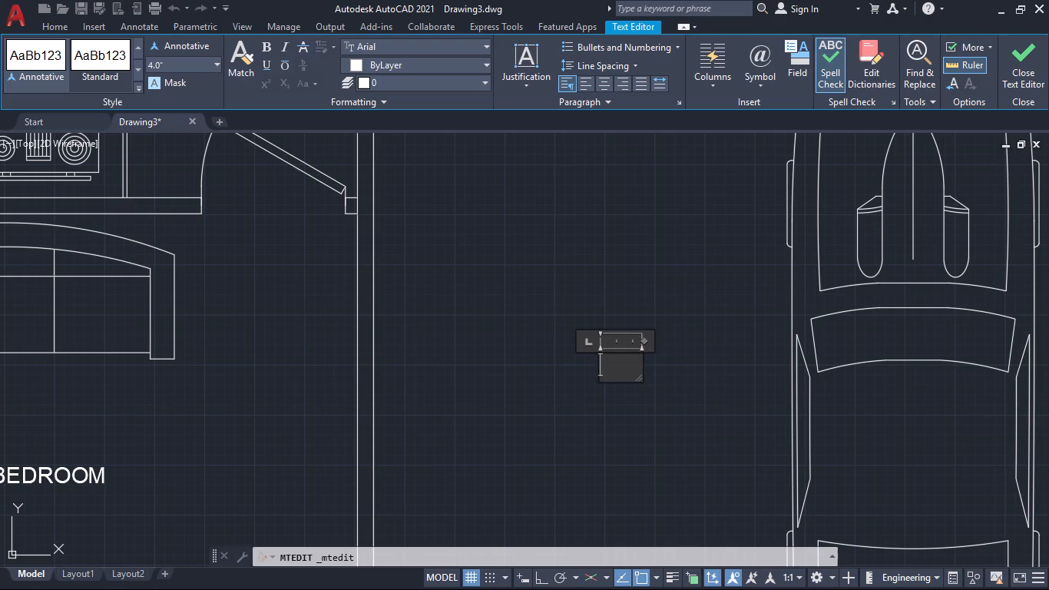
text(PARKING)
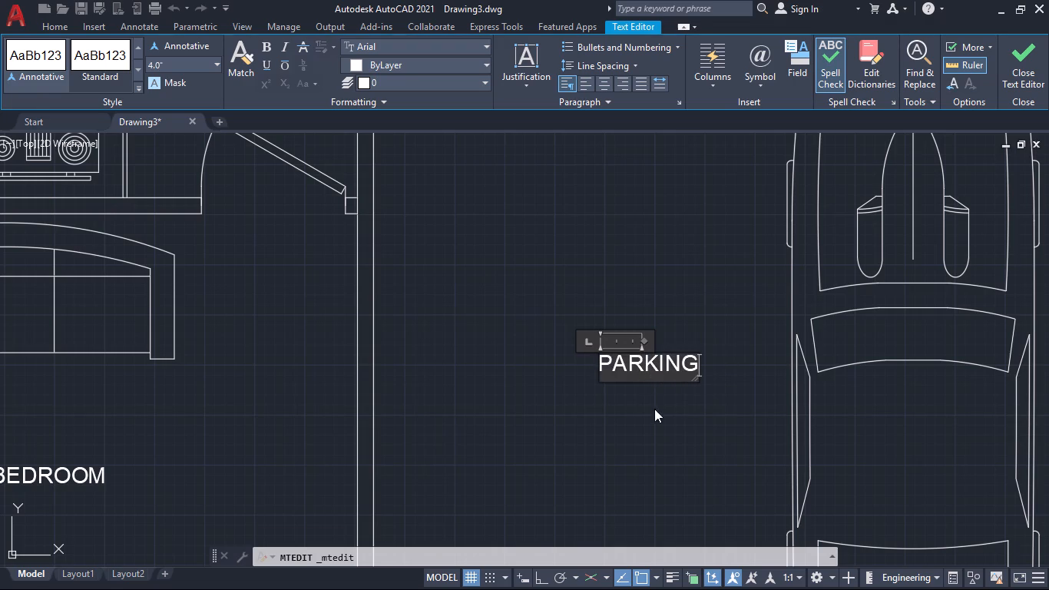
click(654, 409)
Replace the BEDROOM label between the two sofas with GUEST ROOM, widening its text frame so both words fit on one line.
scroll(632, 415, down, 2)
middle_drag(614, 434, 636, 323)
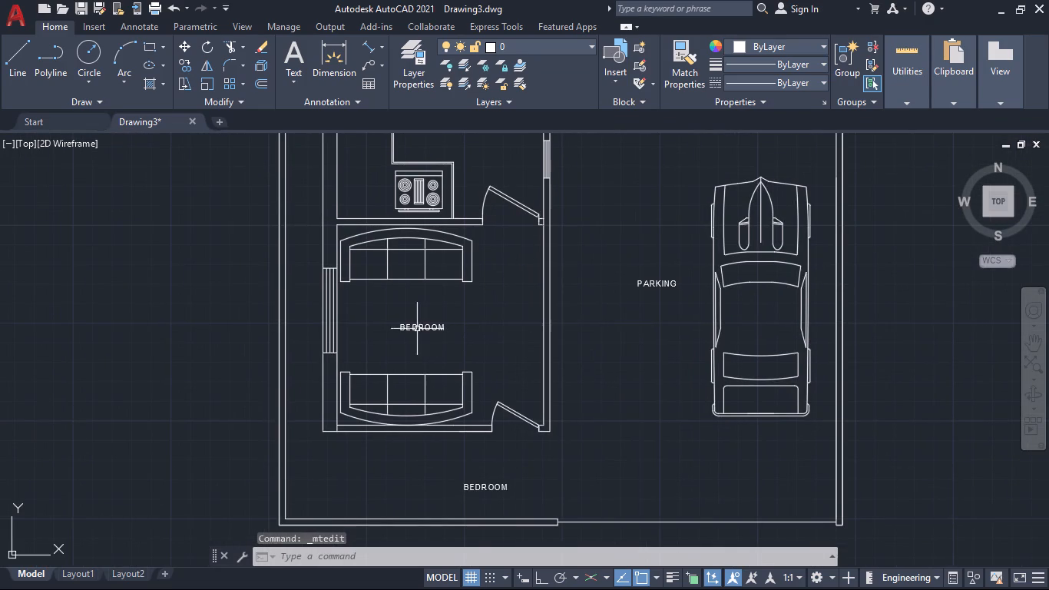
double_click(417, 329)
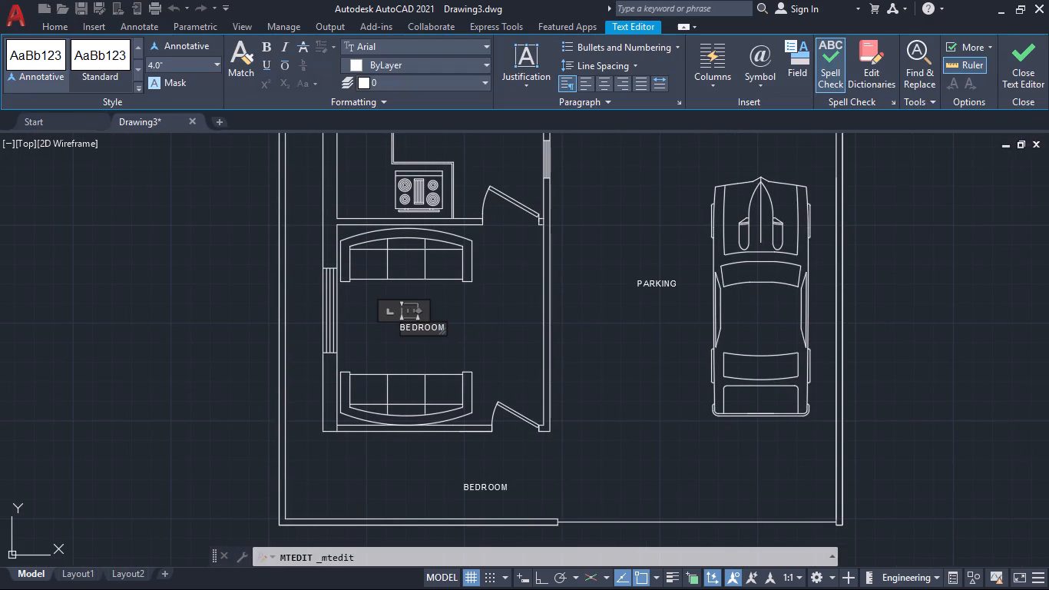
drag(441, 325, 394, 332)
key(BackSpace)
key(Right)
key(BackSpace)
text(GUEST)
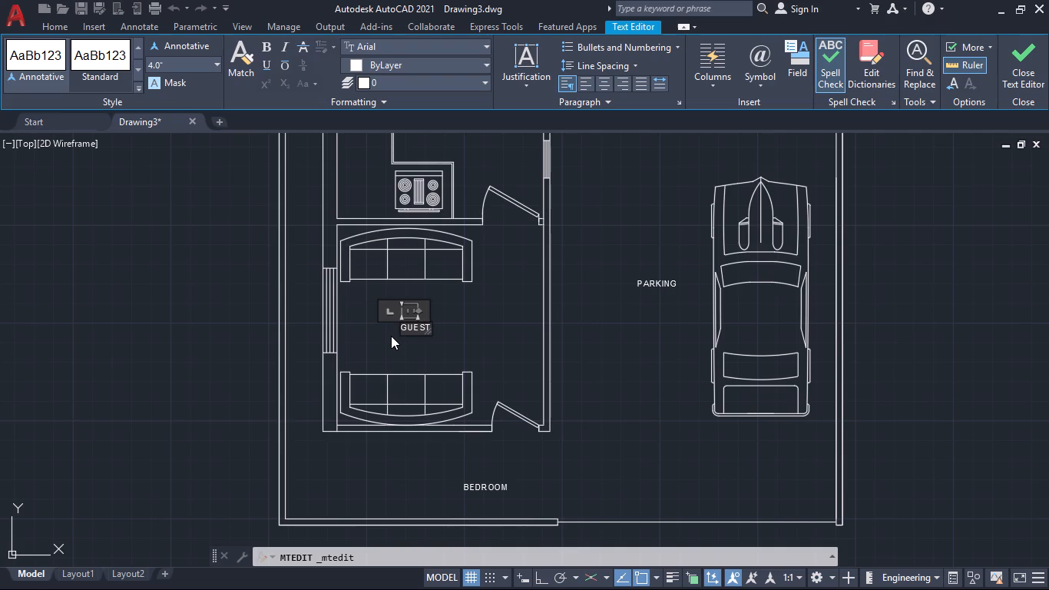
key(space)
text(ROOM)
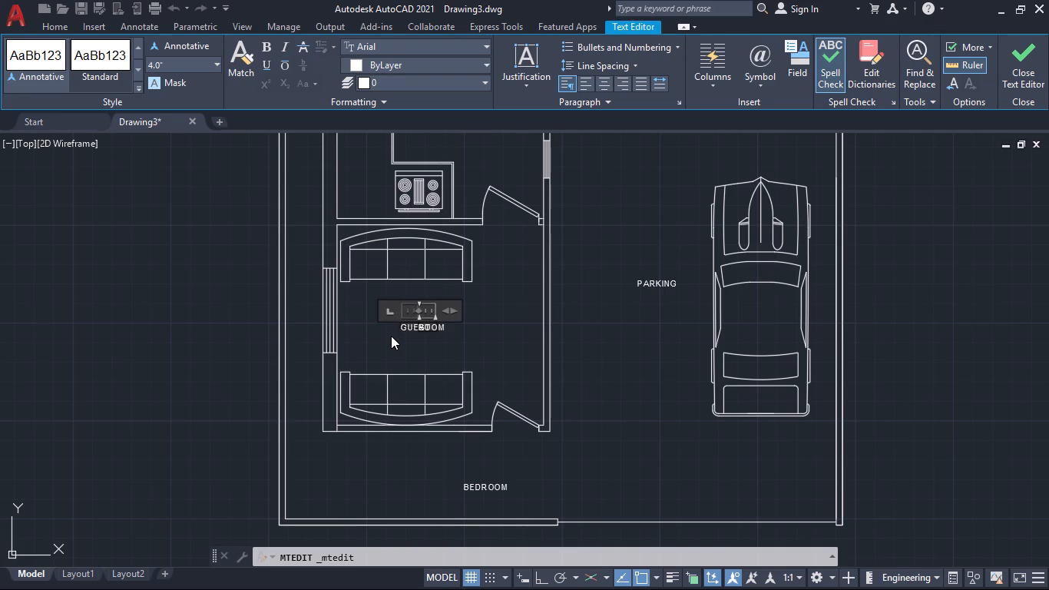
drag(458, 308, 483, 307)
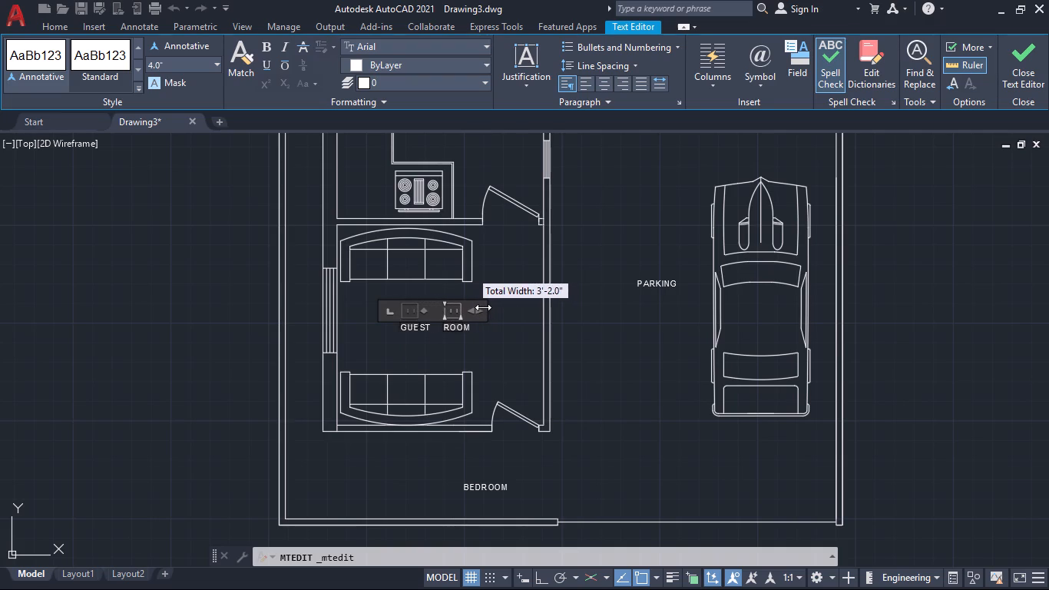
drag(483, 307, 478, 307)
click(475, 350)
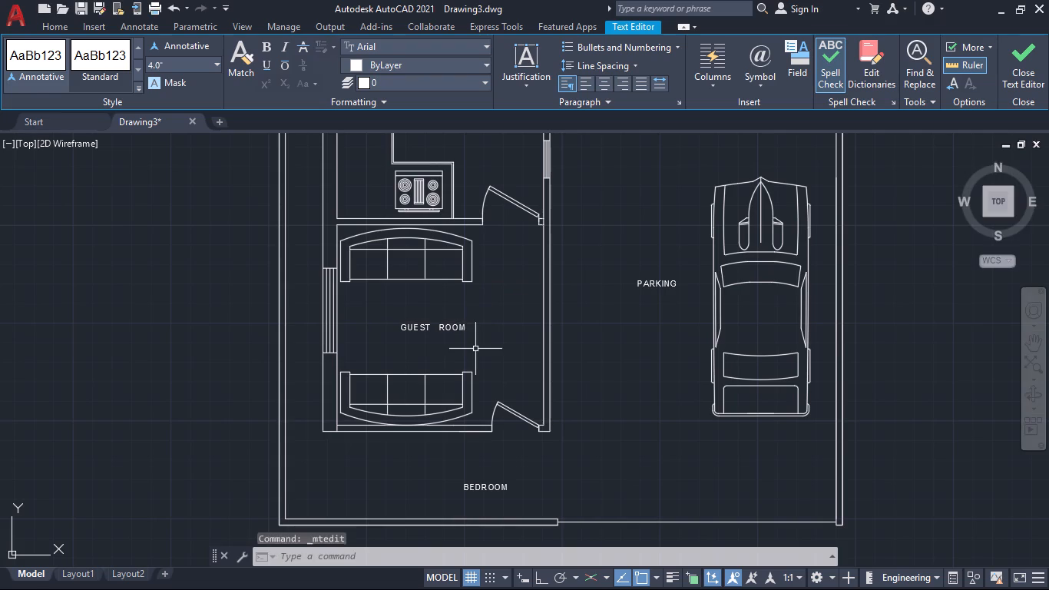
Replace the remaining BEDROOM label in the open strip below the guest room with LAWN and finish editing the text.
scroll(511, 320, down, 1)
middle_drag(573, 373, 497, 366)
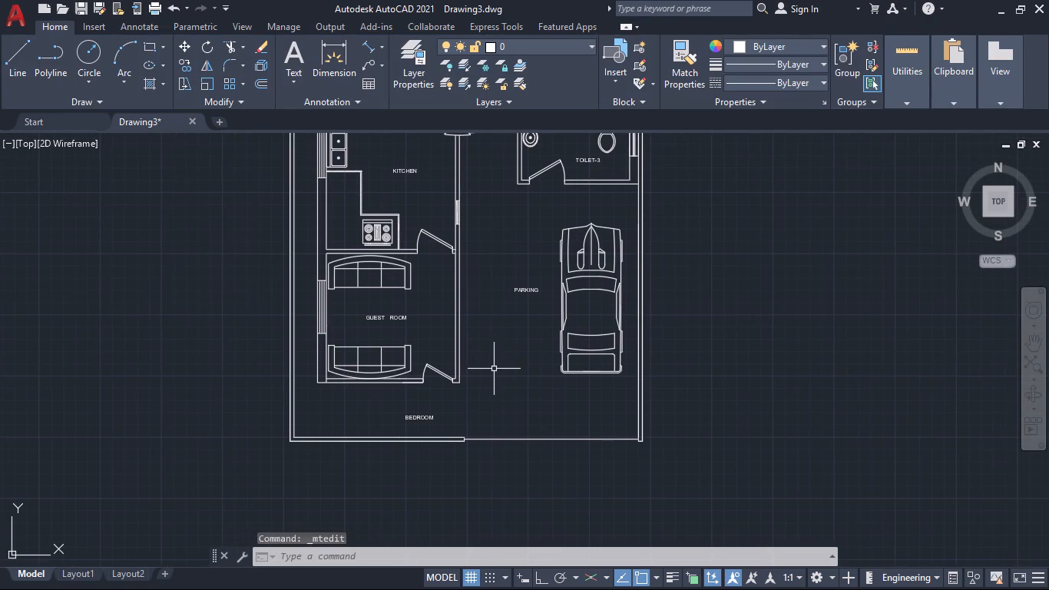
scroll(520, 350, down, 1)
middle_drag(521, 286, 523, 398)
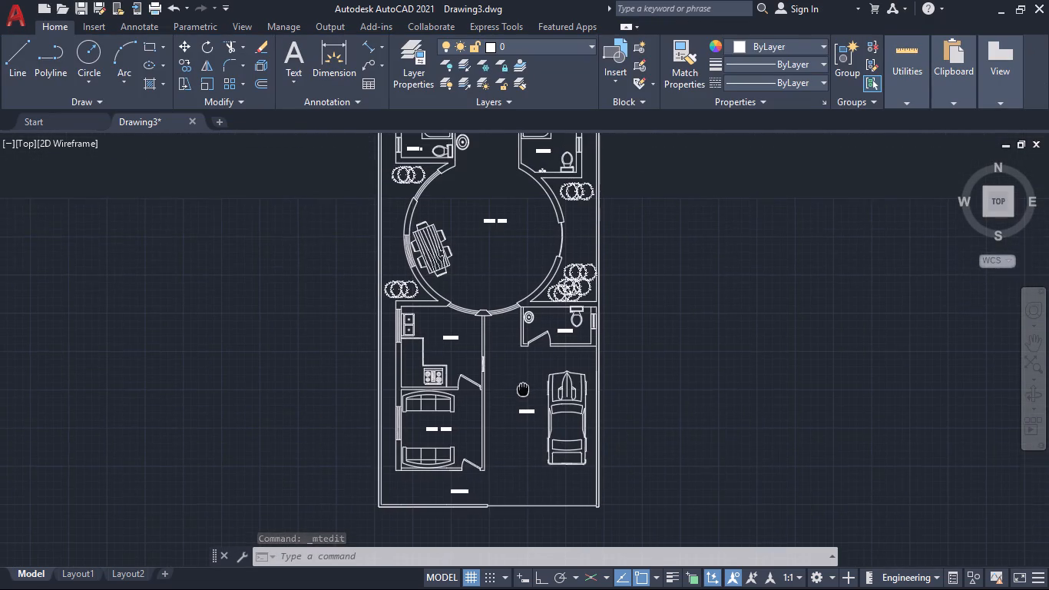
middle_drag(523, 398, 523, 399)
scroll(499, 283, up, 1)
scroll(499, 283, down, 2)
scroll(534, 264, up, 1)
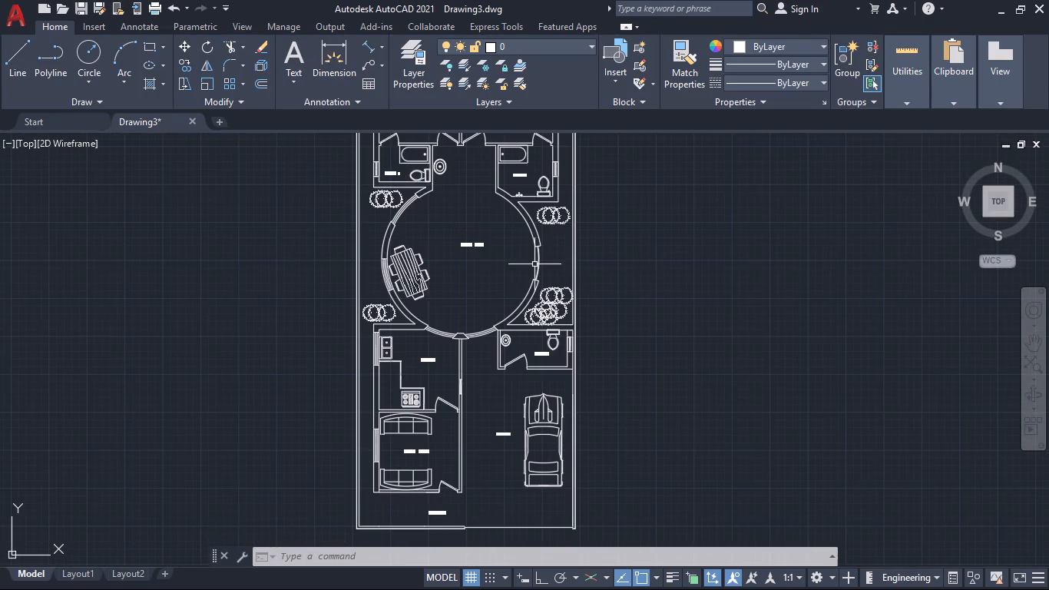
scroll(551, 260, up, 1)
middle_drag(471, 293, 494, 185)
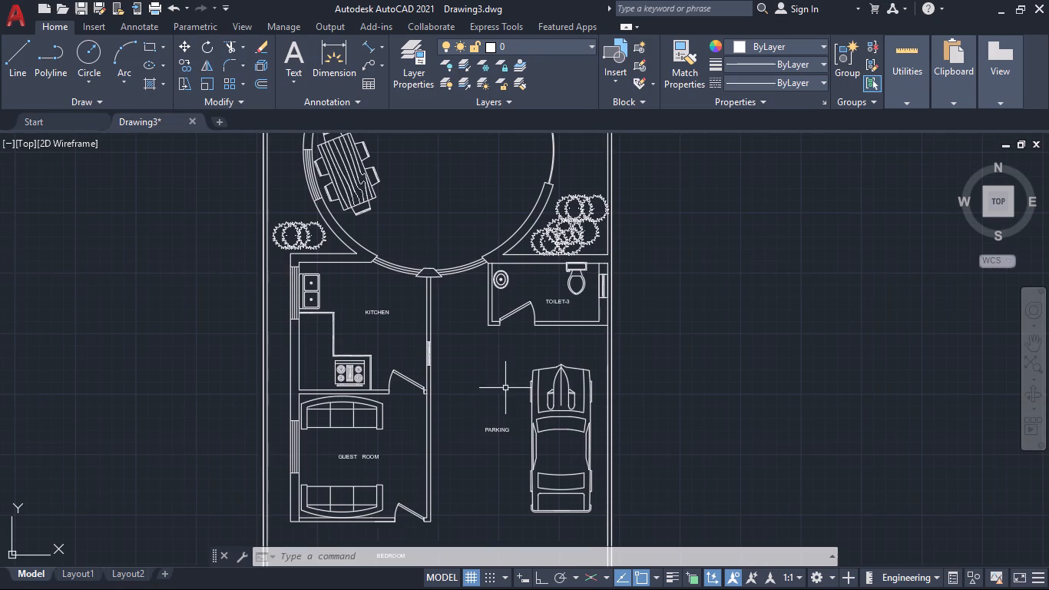
middle_drag(489, 481, 543, 219)
double_click(448, 296)
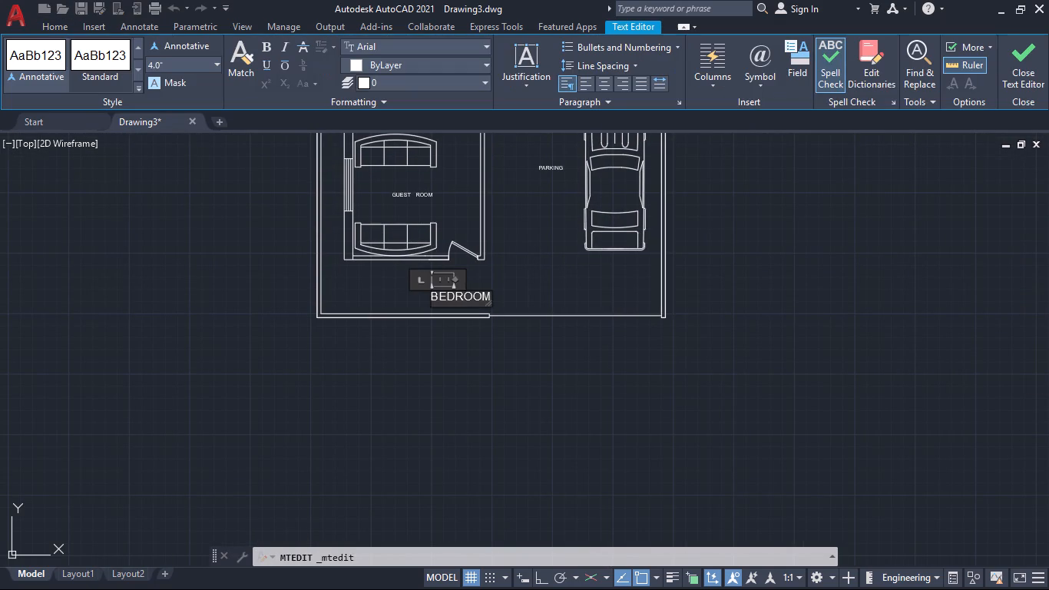
key(Right)
key(Right)
key(Right)
key(Right)
key(BackSpace)
key(BackSpace)
key(BackSpace)
key(BackSpace)
key(BackSpace)
key(BackSpace)
key(BackSpace)
text(LAWAN)
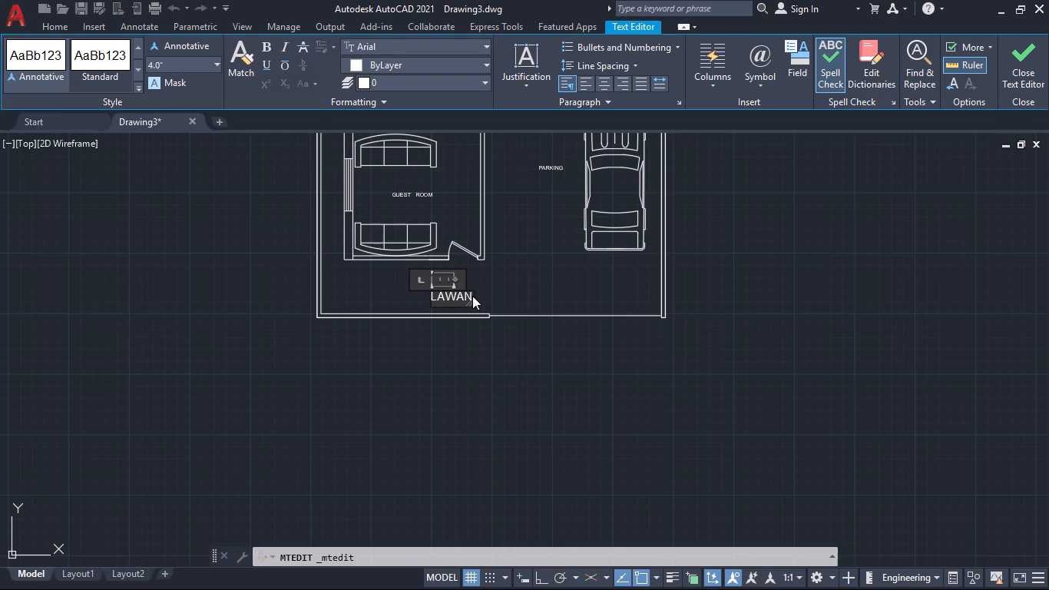
key(BackSpace)
key(BackSpace)
key(n)
click(498, 287)
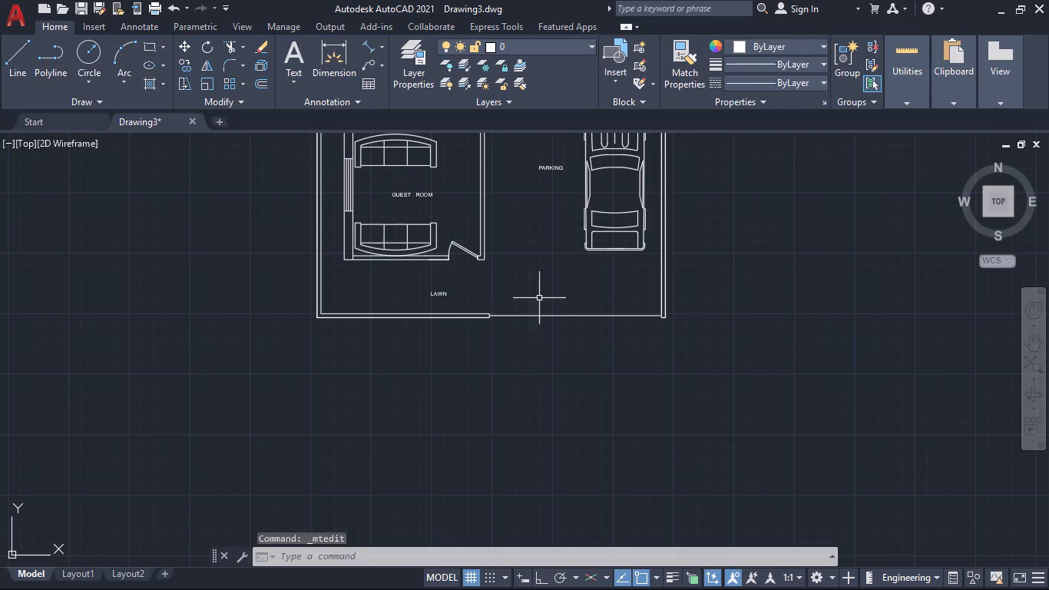
Look over the whole floor plan, examining the room labels and furniture from the bedrooms down to the parking and lawn.
scroll(644, 310, down, 1)
middle_drag(727, 279, 693, 466)
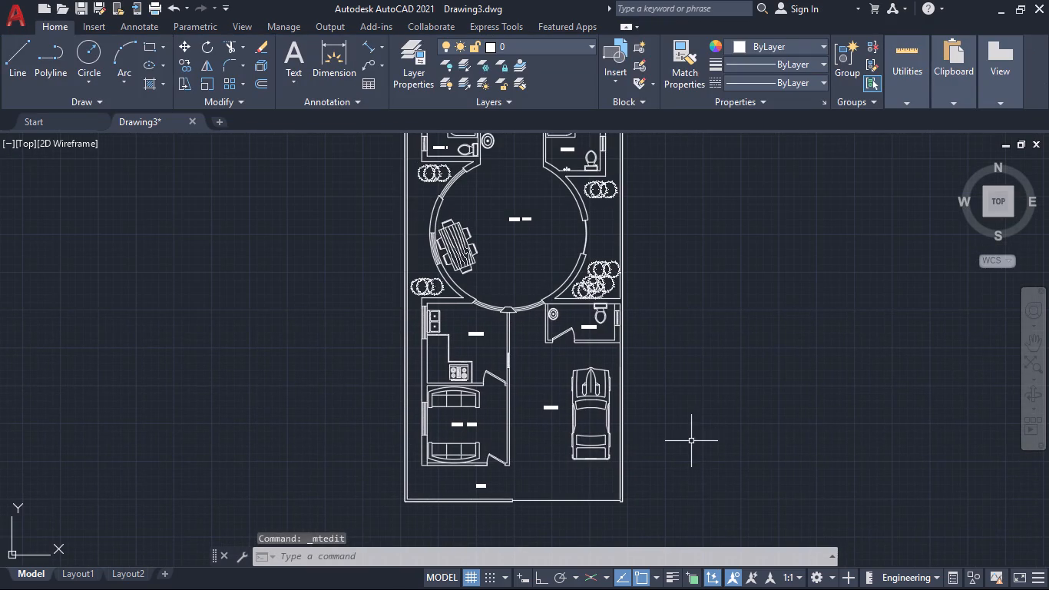
middle_drag(698, 445, 700, 312)
middle_drag(703, 296, 710, 464)
scroll(703, 385, down, 2)
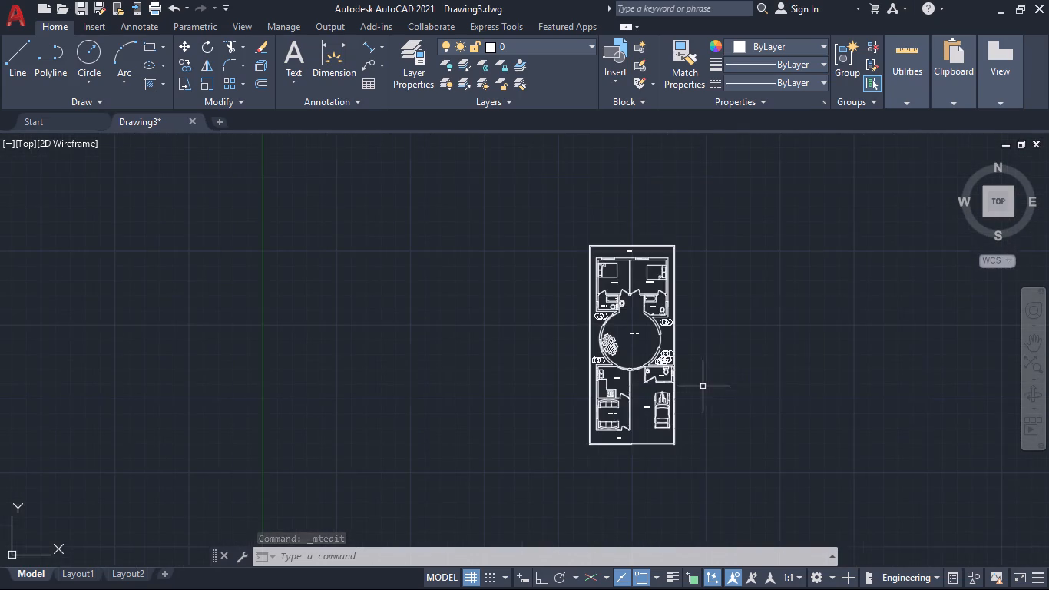
middle_drag(722, 390, 601, 349)
scroll(561, 299, up, 3)
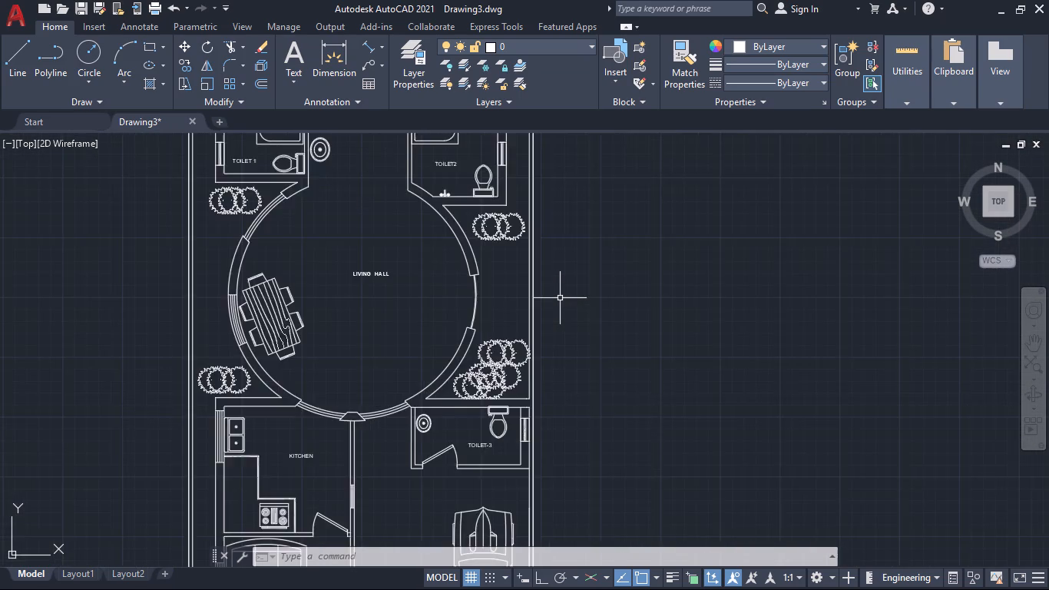
scroll(560, 298, up, 1)
scroll(560, 298, down, 2)
middle_drag(607, 372, 643, 301)
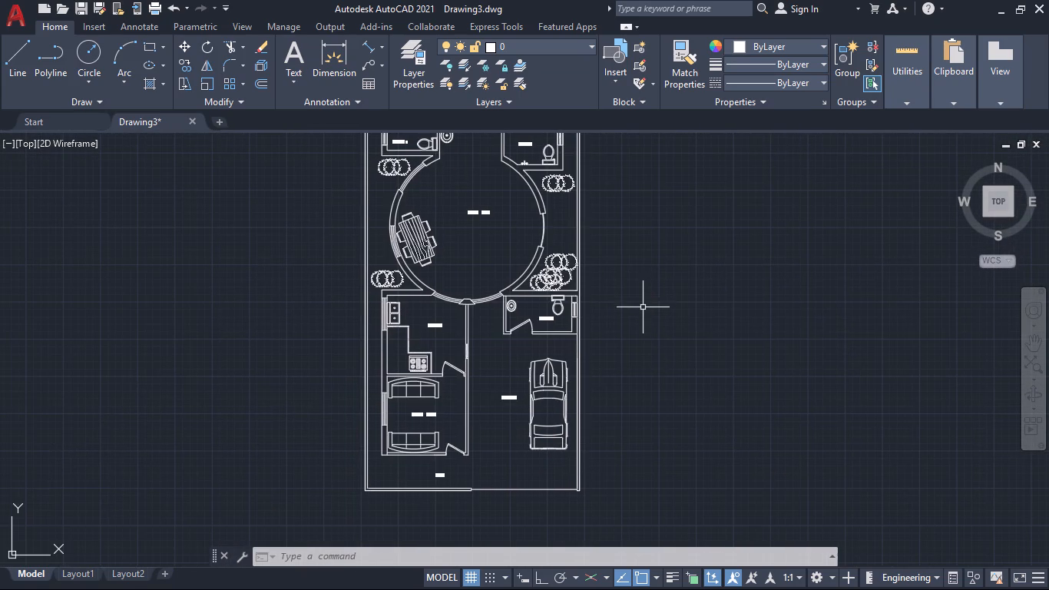
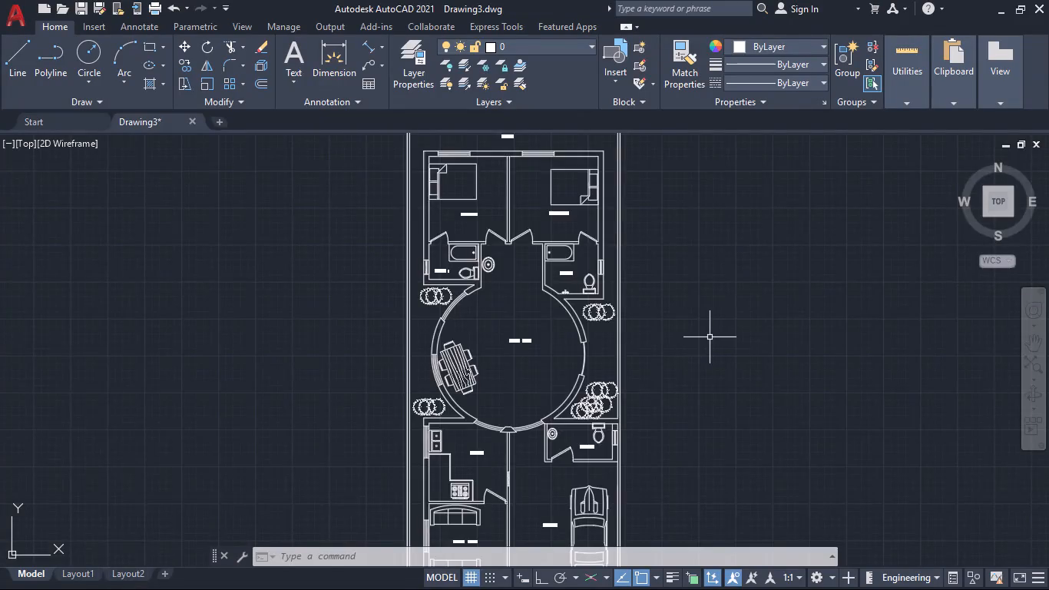
Open the layer properties manager and create five new layers with default names.
scroll(709, 335, up, 1)
text(LA)
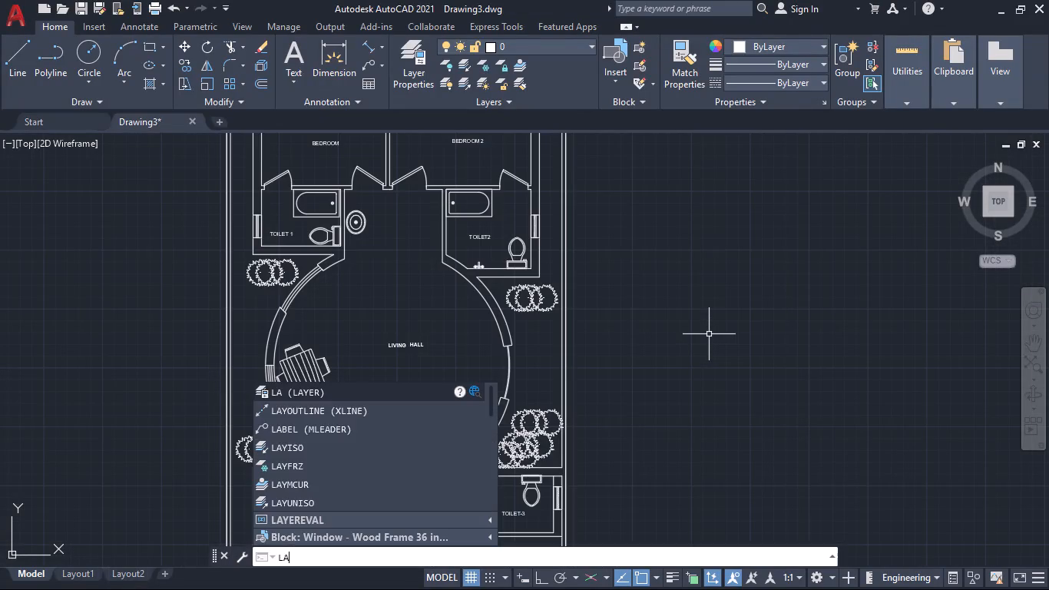
key(Return)
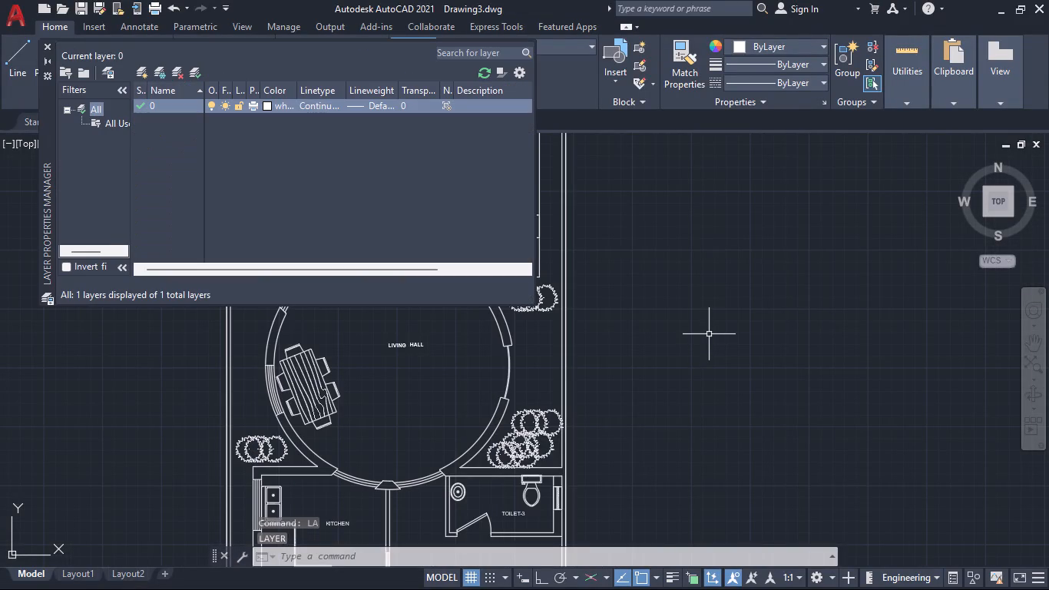
key(alt+n)
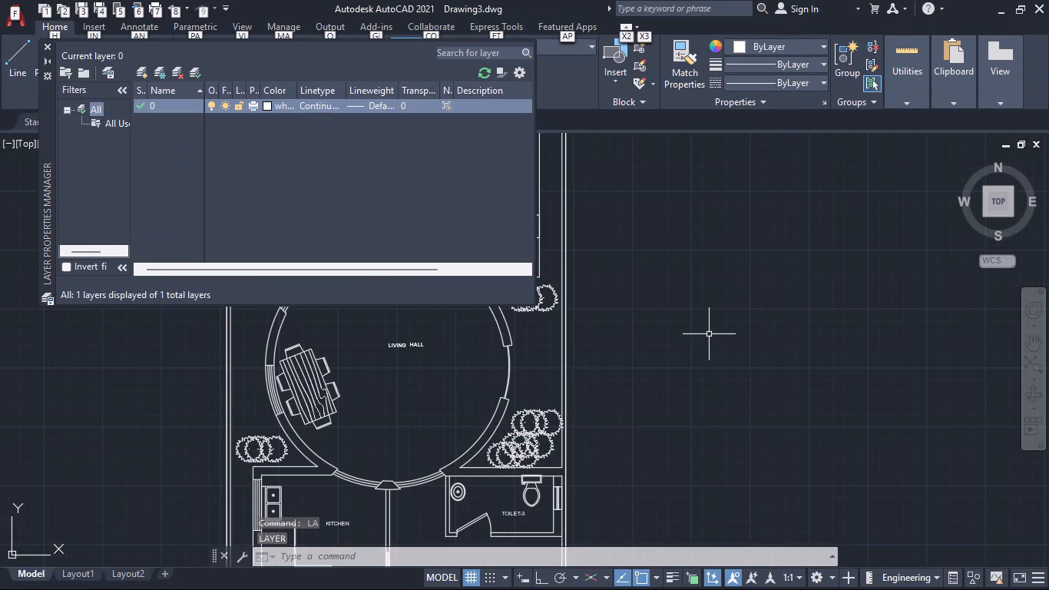
click(149, 73)
click(144, 75)
click(144, 75)
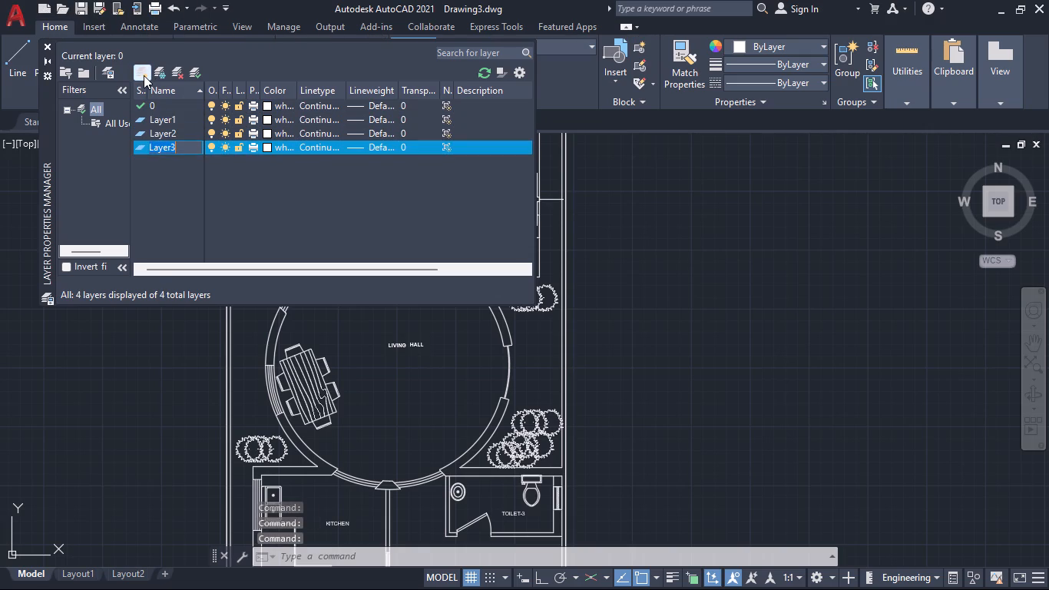
click(144, 75)
click(144, 75)
Rename the layer Layer1 as WINDOWS.
double_click(177, 117)
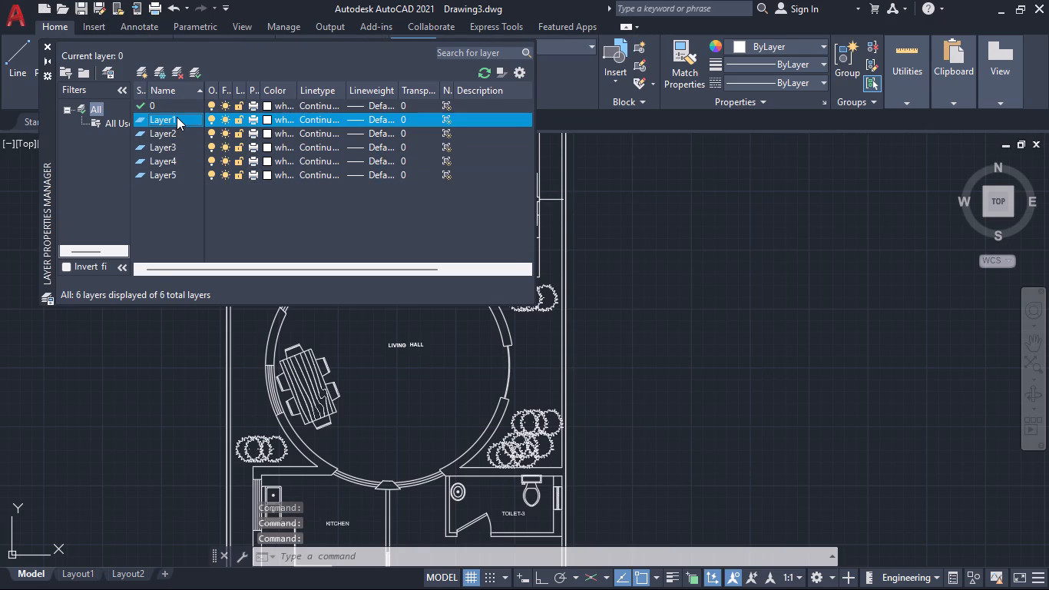
double_click(177, 118)
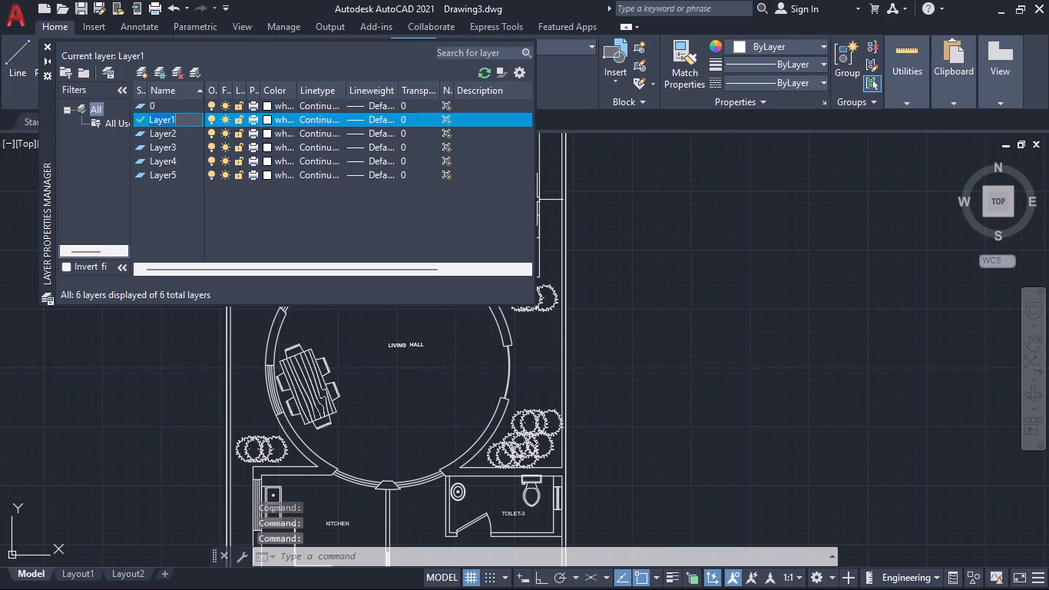
key(BackSpace)
key(BackSpace)
key(BackSpace)
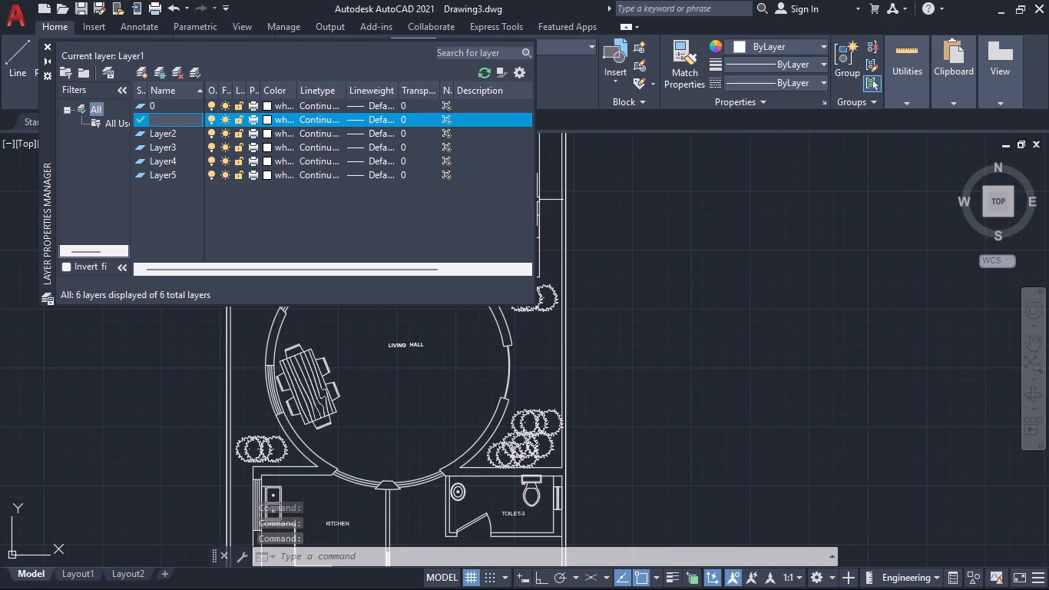
text(WINDOWS)
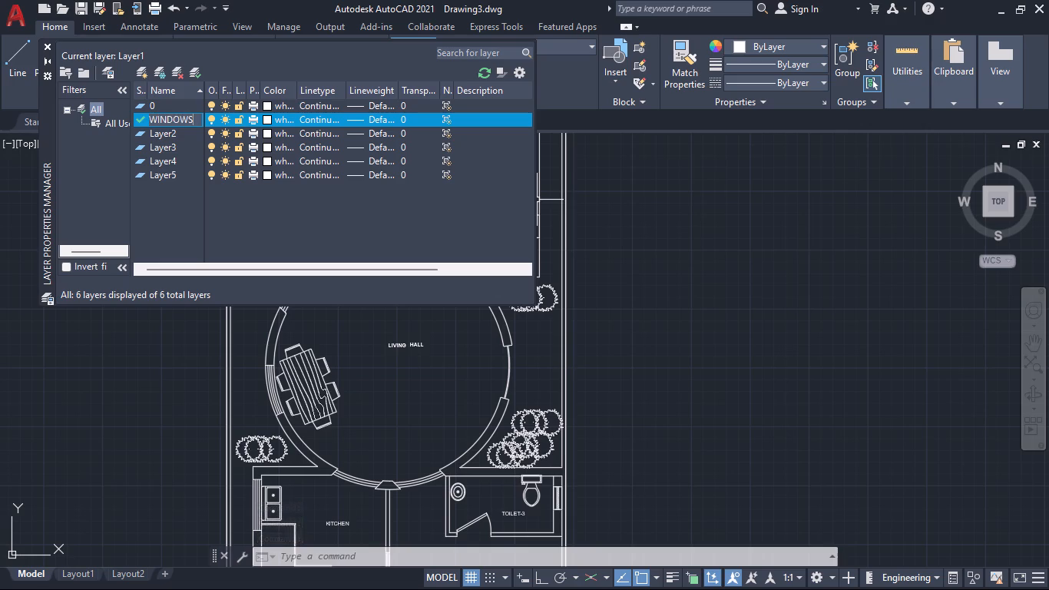
Rename the layer Layer2 as VENTILATOR.
double_click(178, 131)
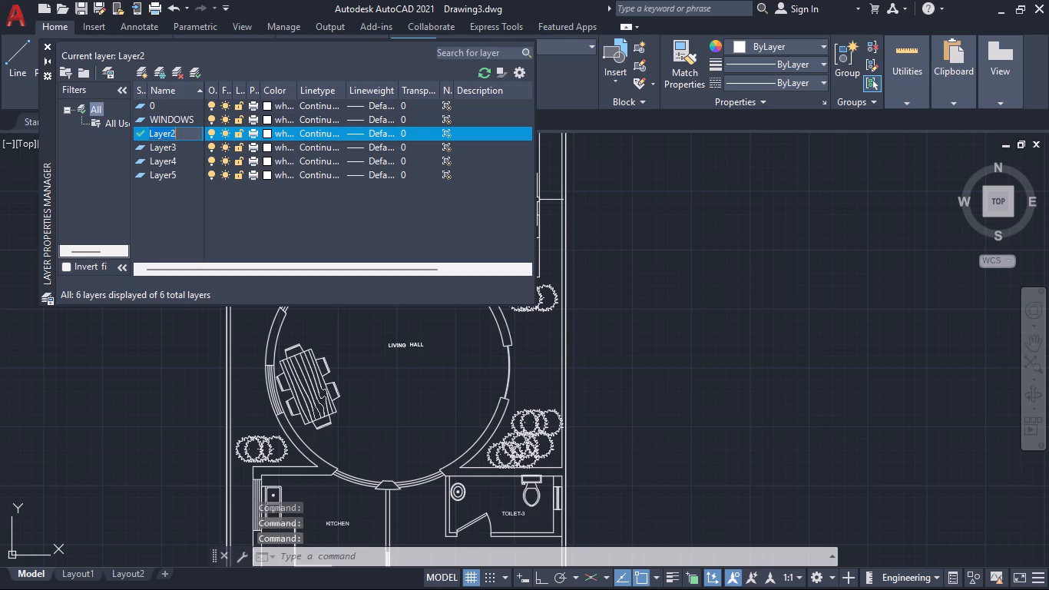
key(BackSpace)
key(BackSpace)
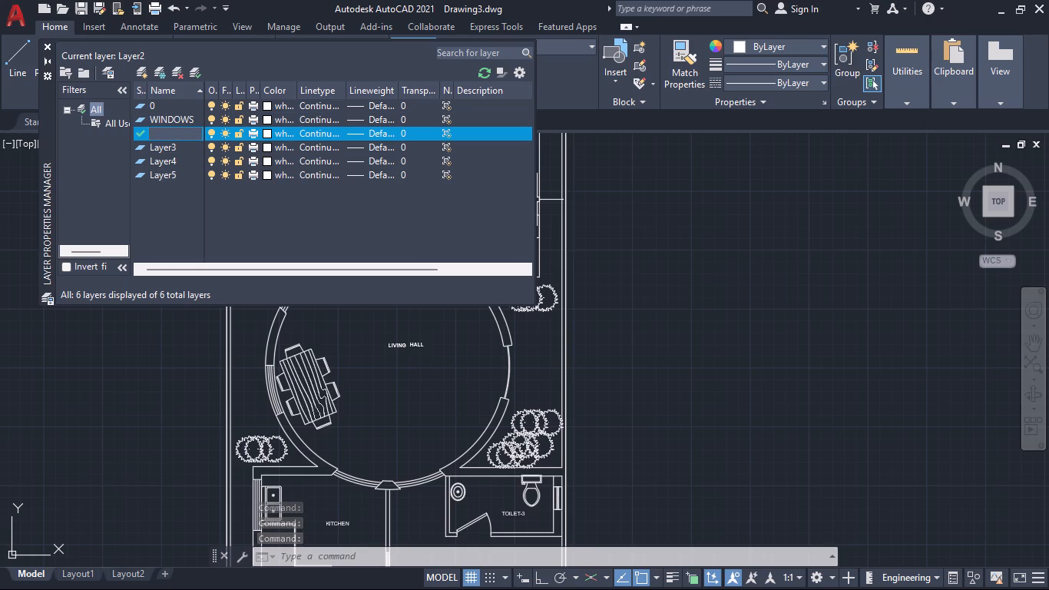
text(VEMTILATOR)
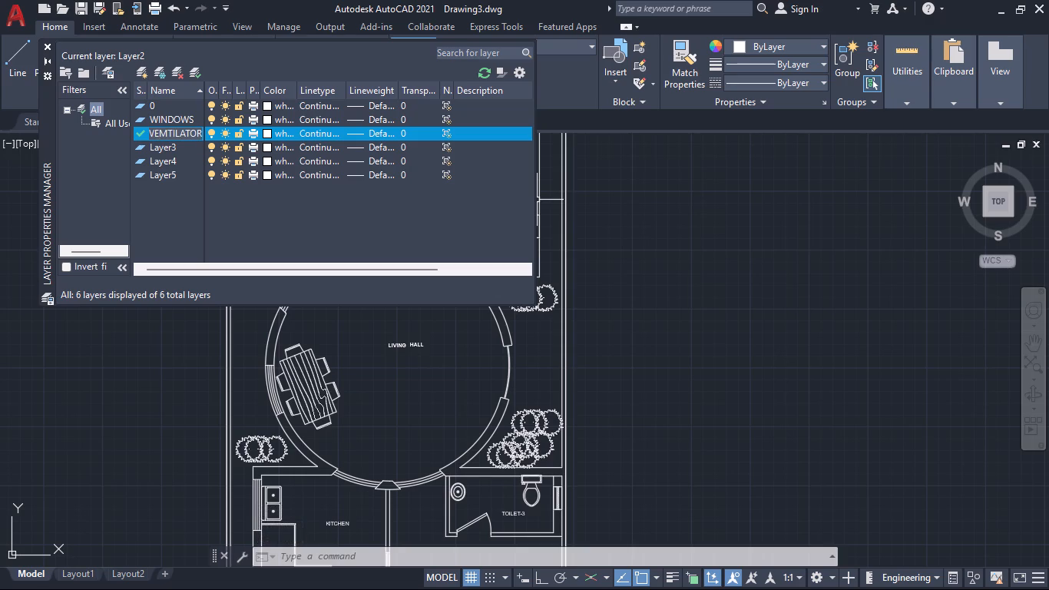
key(BackSpace)
key(BackSpace)
key(BackSpace)
key(BackSpace)
key(BackSpace)
key(BackSpace)
key(BackSpace)
key(BackSpace)
text(NTIL)
text(ATOR)
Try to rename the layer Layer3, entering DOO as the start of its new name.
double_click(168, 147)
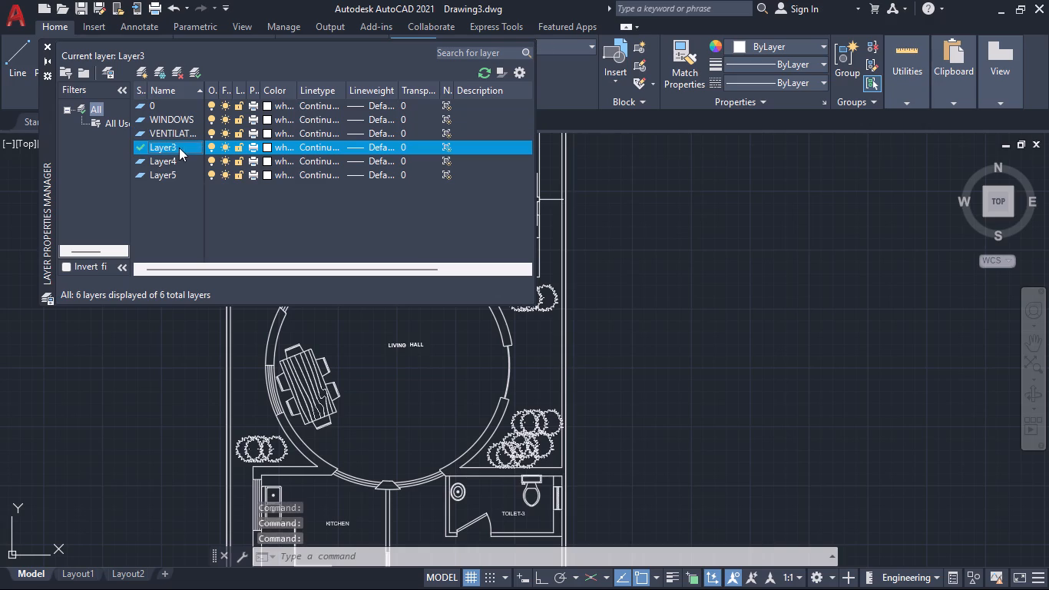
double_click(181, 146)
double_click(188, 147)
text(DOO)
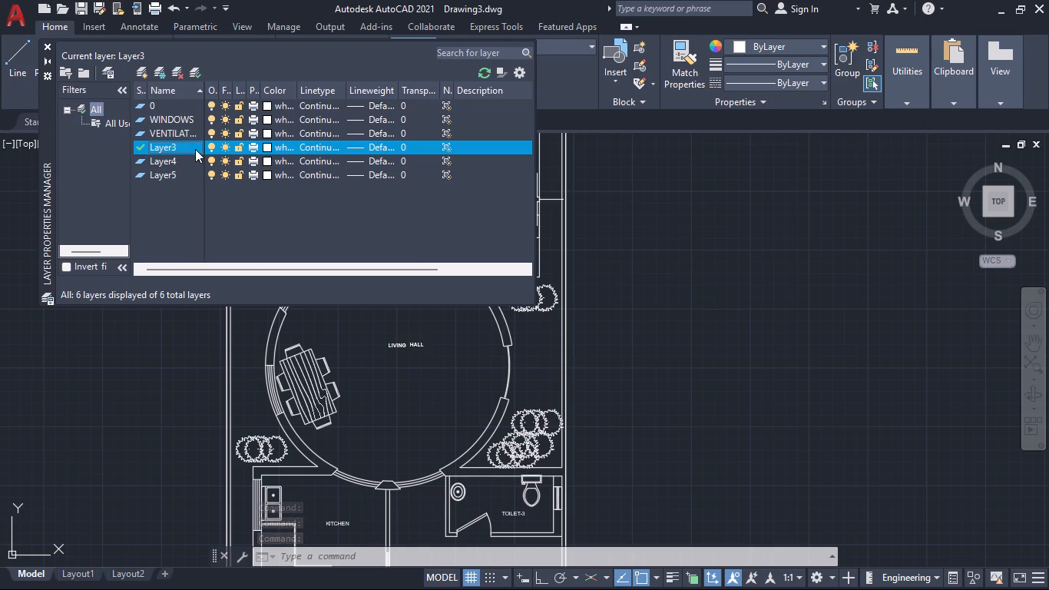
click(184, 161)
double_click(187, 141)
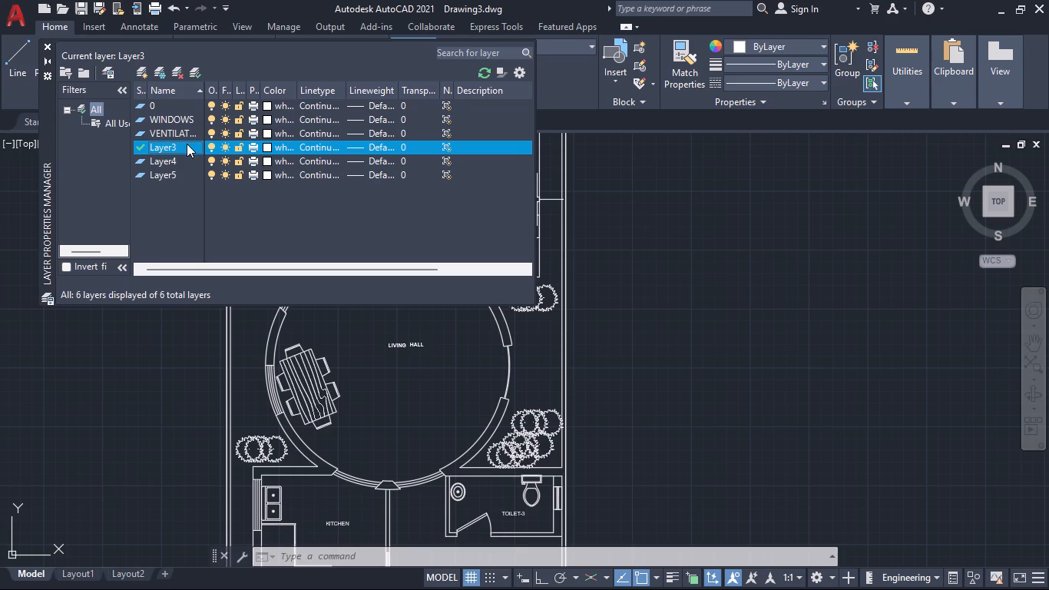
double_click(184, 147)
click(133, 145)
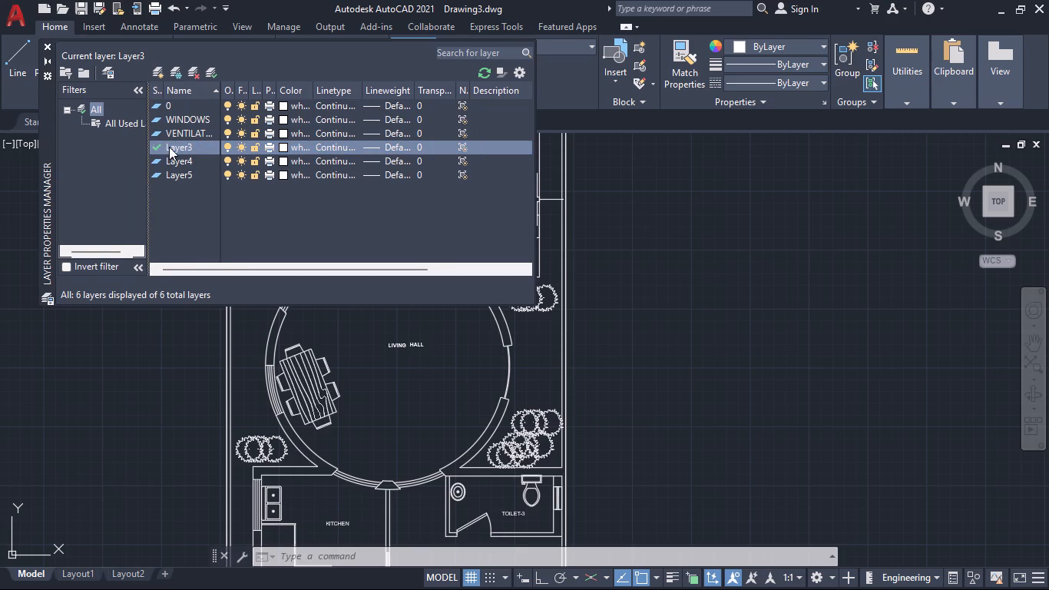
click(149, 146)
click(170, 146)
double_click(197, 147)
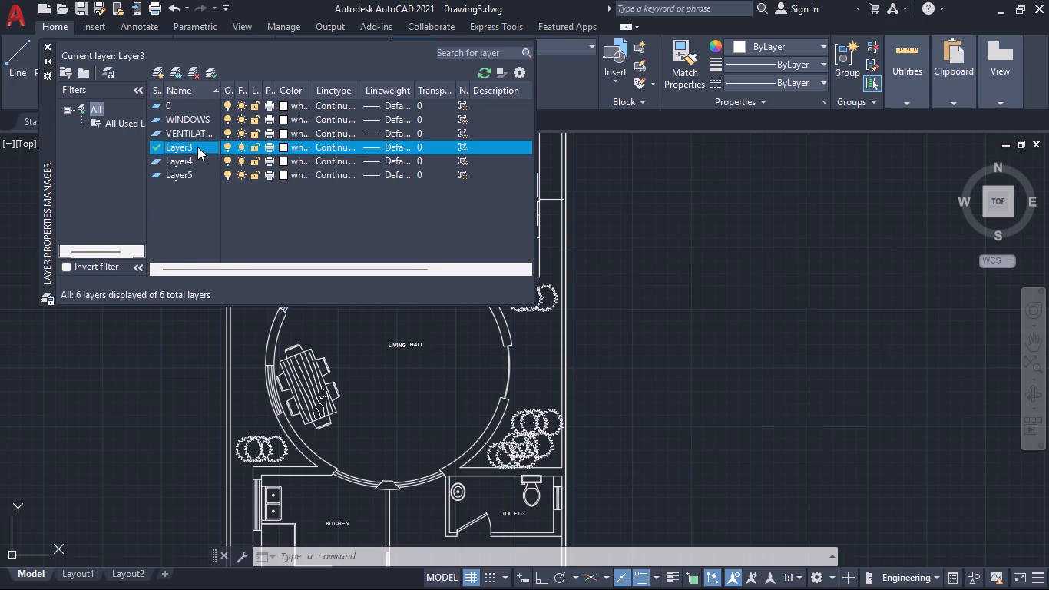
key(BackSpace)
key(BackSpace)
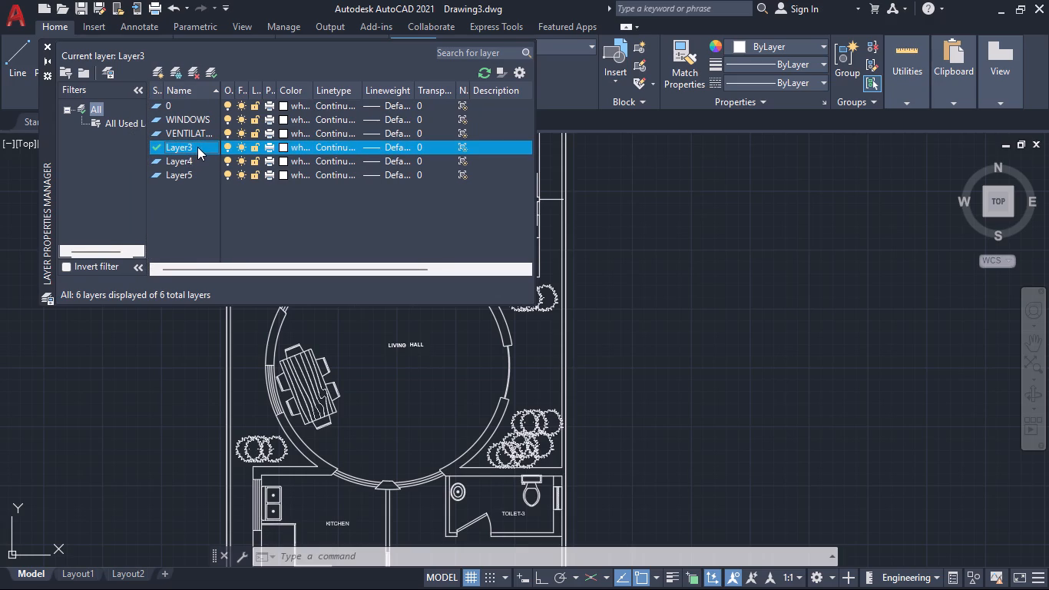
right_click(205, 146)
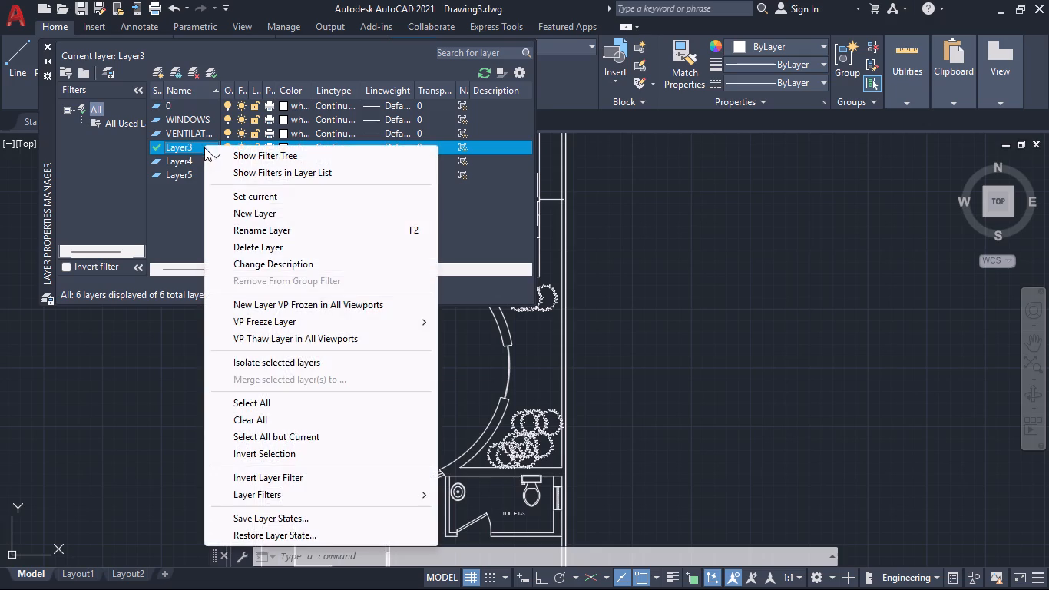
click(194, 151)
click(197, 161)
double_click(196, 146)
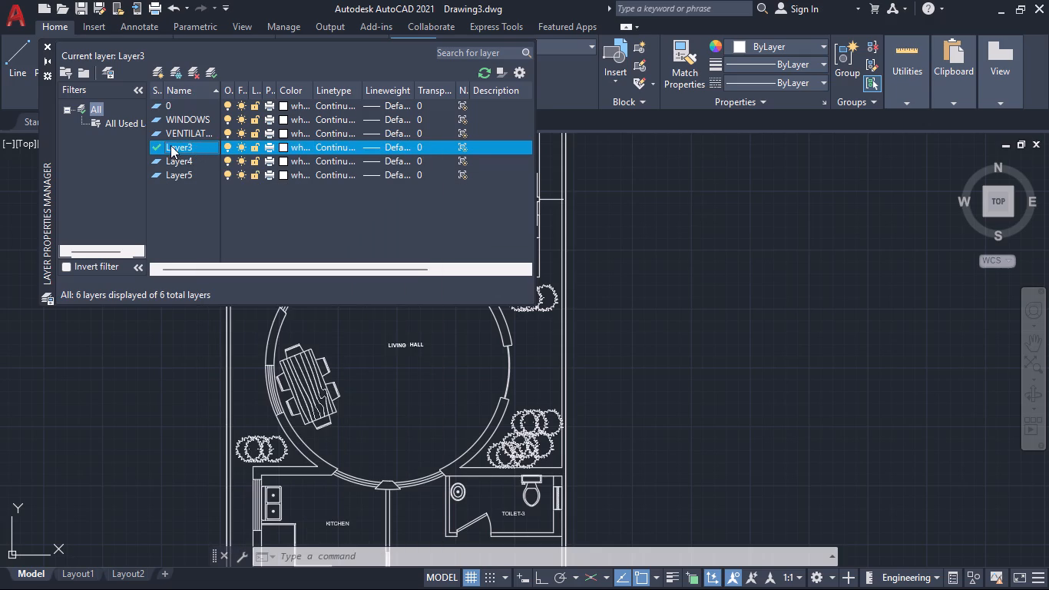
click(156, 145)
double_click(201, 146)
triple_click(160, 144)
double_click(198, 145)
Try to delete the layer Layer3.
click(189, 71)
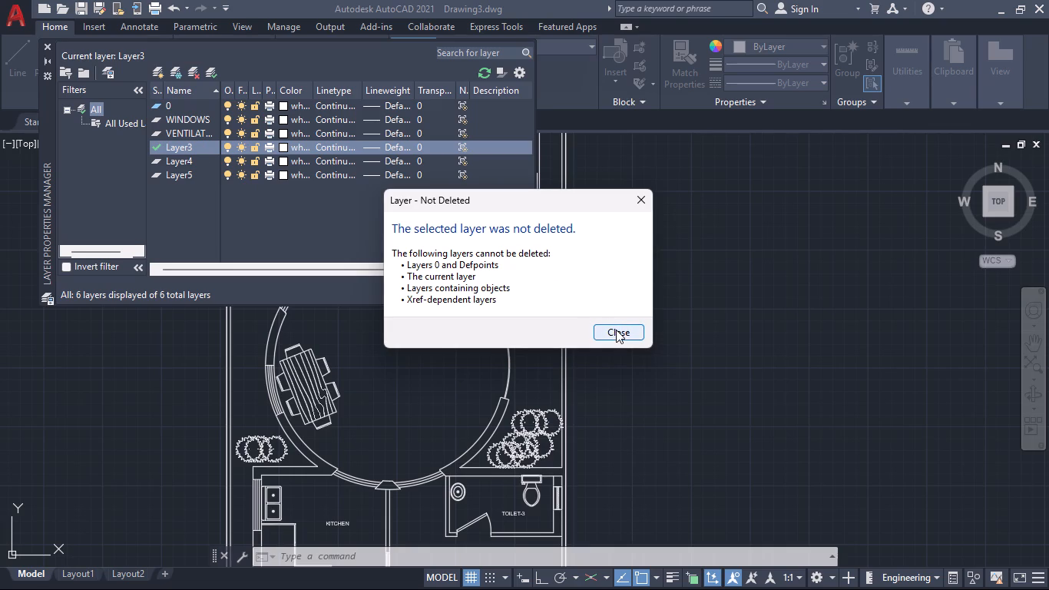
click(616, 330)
Reselect Layer3 and widen the layer list's Status column so its full heading fits.
click(199, 164)
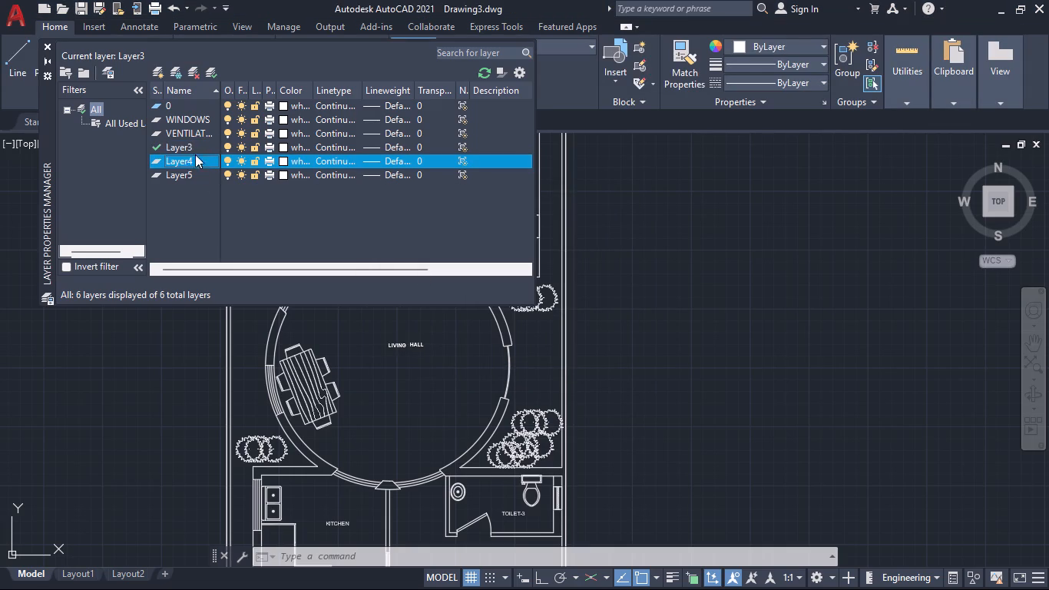
click(191, 147)
drag(160, 85, 180, 86)
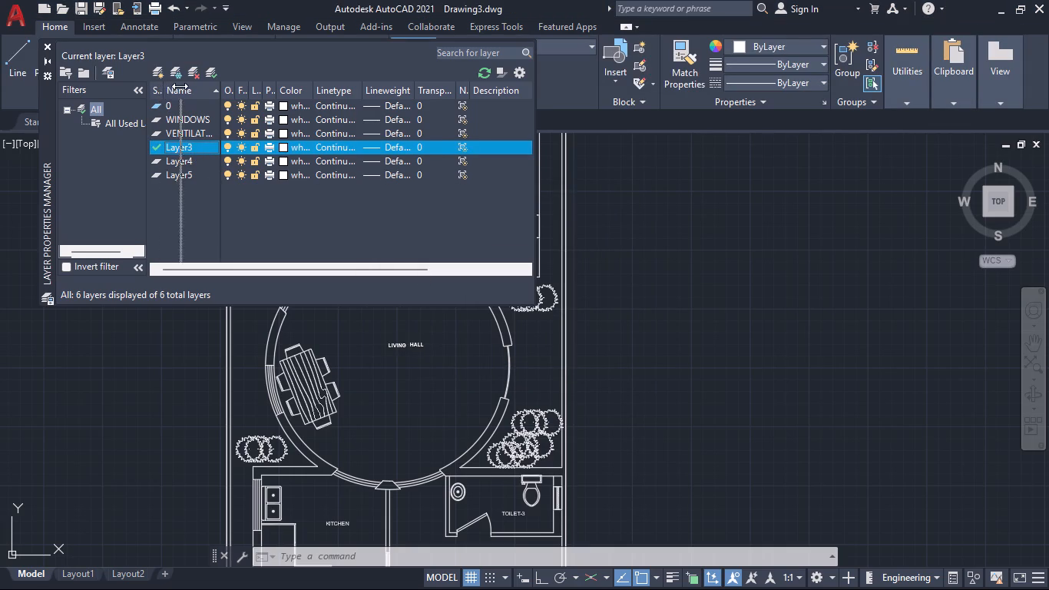
drag(180, 86, 183, 88)
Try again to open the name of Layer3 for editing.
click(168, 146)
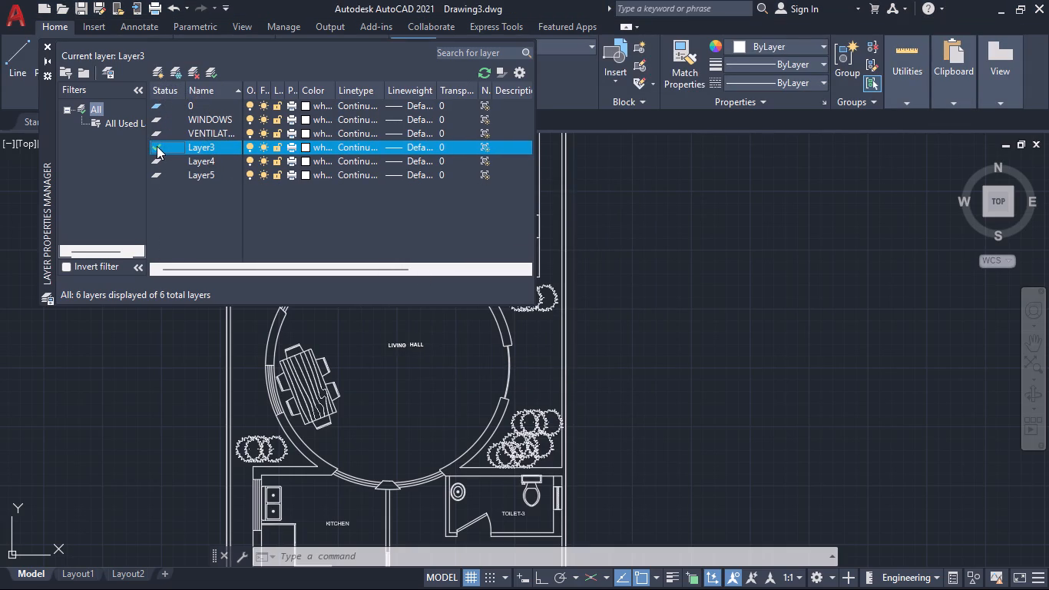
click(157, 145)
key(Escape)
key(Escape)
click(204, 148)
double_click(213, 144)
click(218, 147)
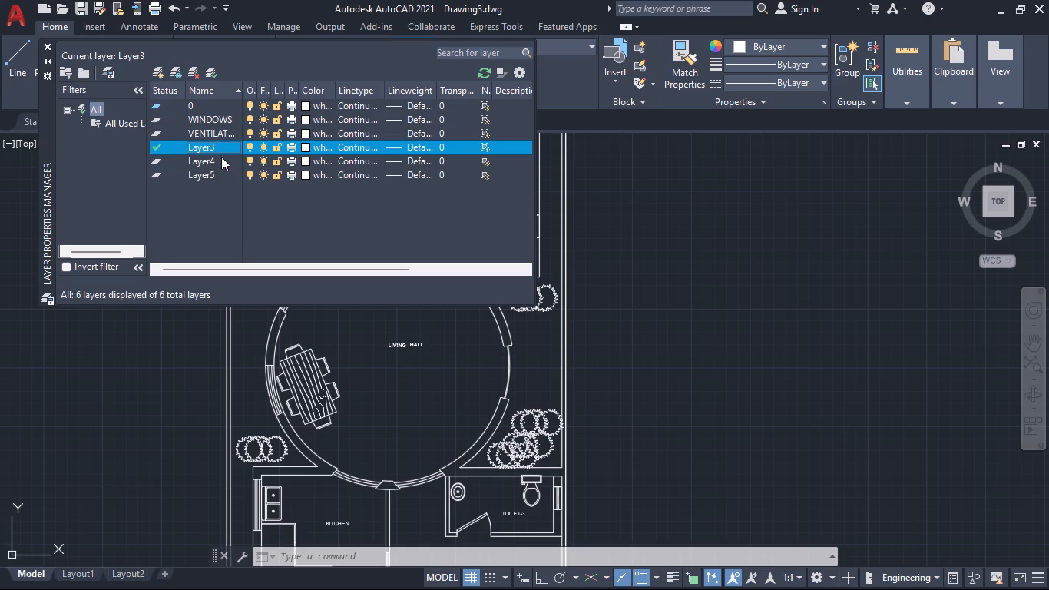
Set Layer4 and finally Layer5 as the current layer instead of Layer3.
click(221, 157)
double_click(213, 161)
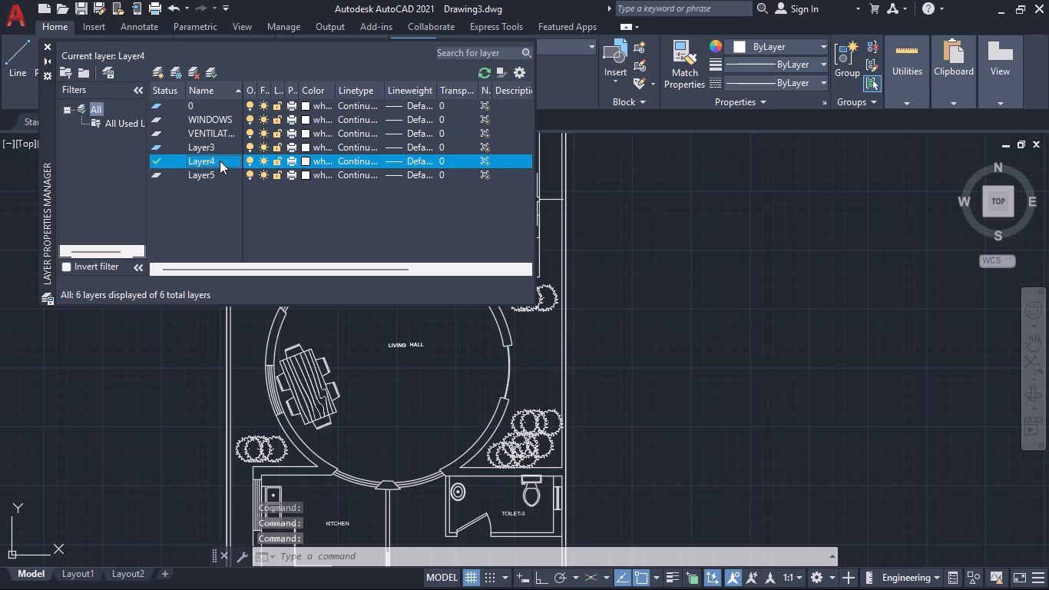
double_click(220, 161)
double_click(220, 161)
double_click(210, 176)
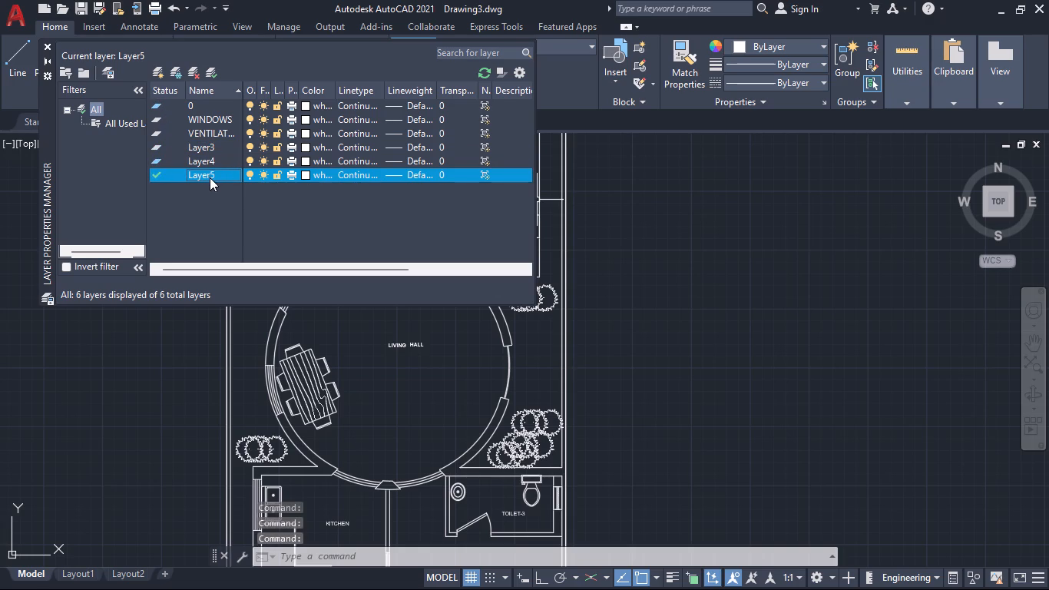
Rename Layer3 as DOORS.
click(220, 144)
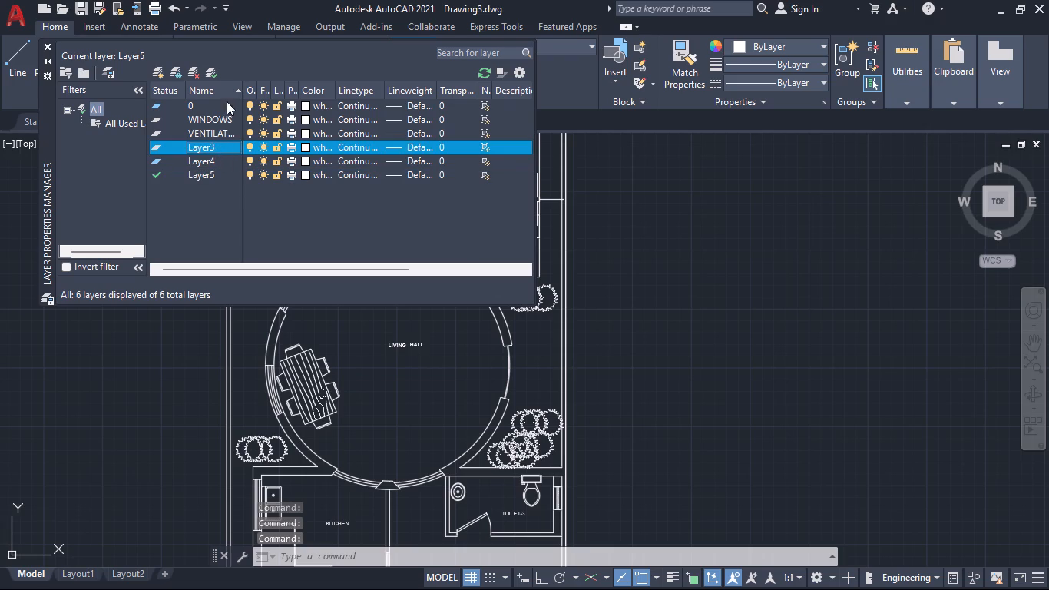
key(BackSpace)
key(BackSpace)
key(BackSpace)
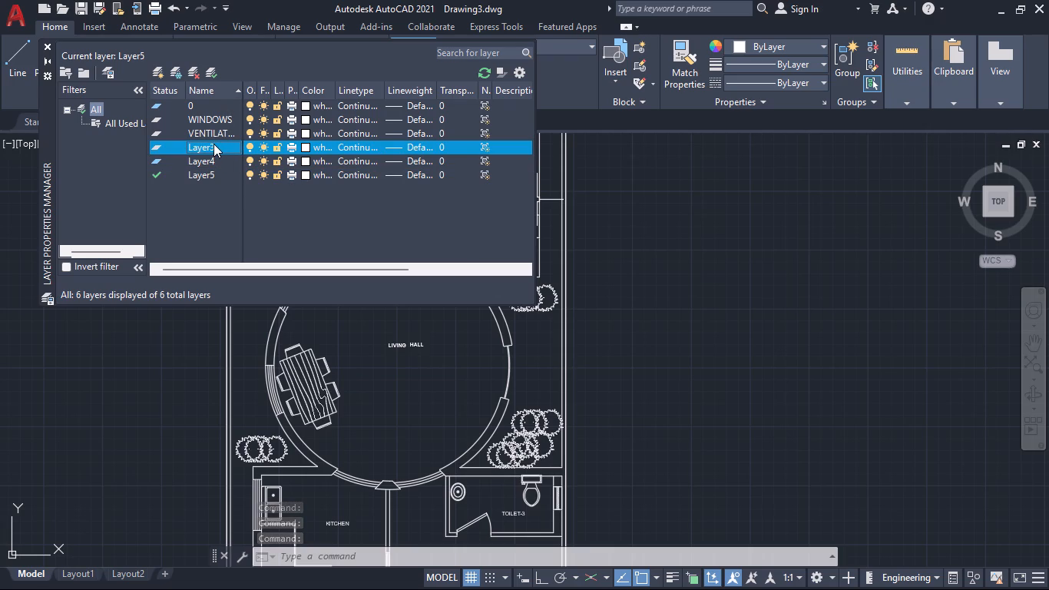
click(208, 157)
click(216, 144)
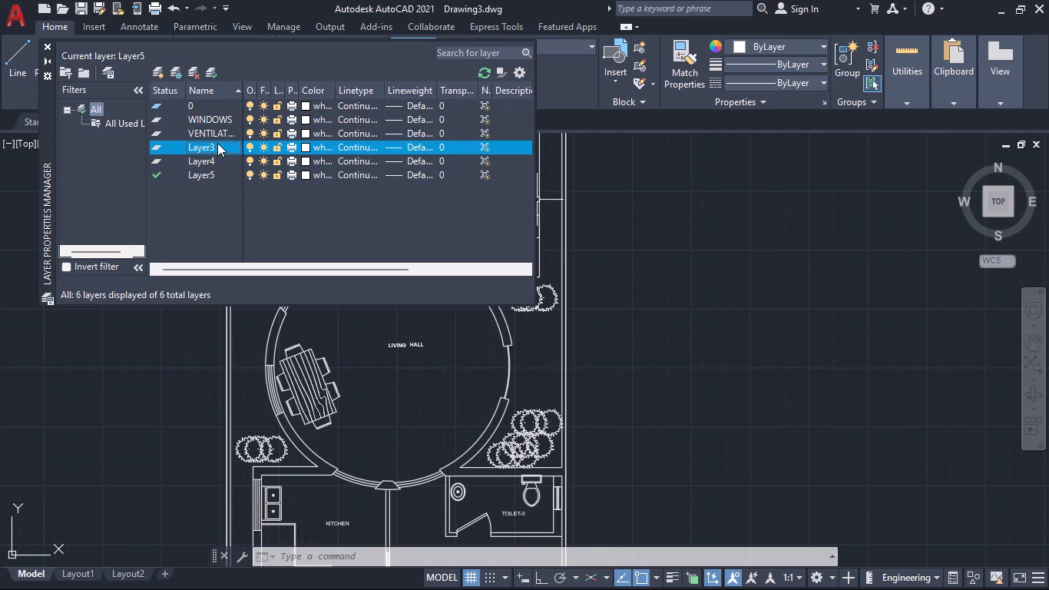
click(217, 144)
drag(219, 141, 220, 157)
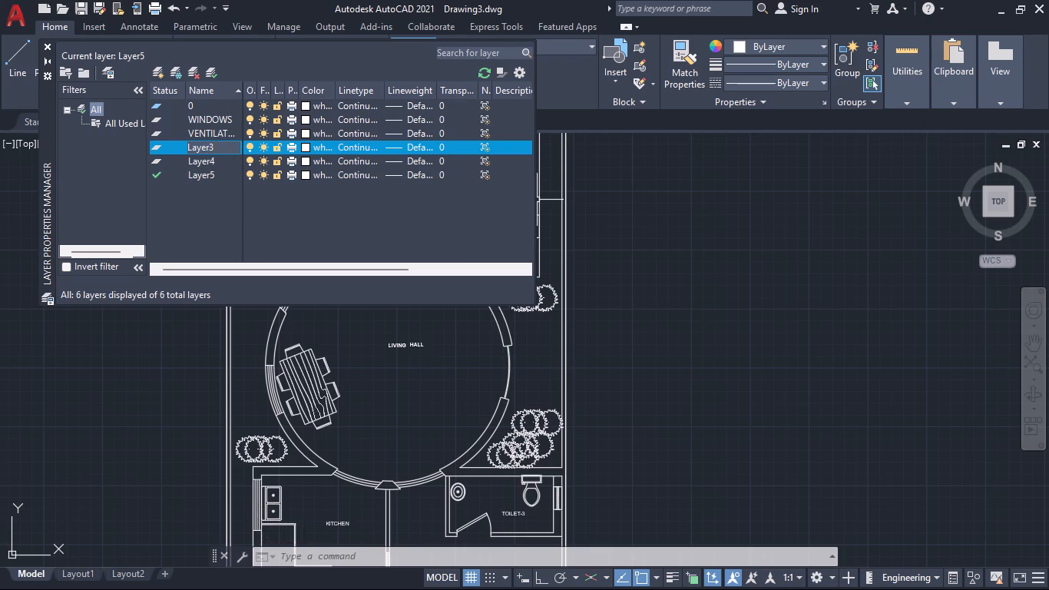
key(BackSpace)
key(BackSpace)
key(BackSpace)
key(BackSpace)
key(BackSpace)
key(BackSpace)
key(BackSpace)
text(DOORS)
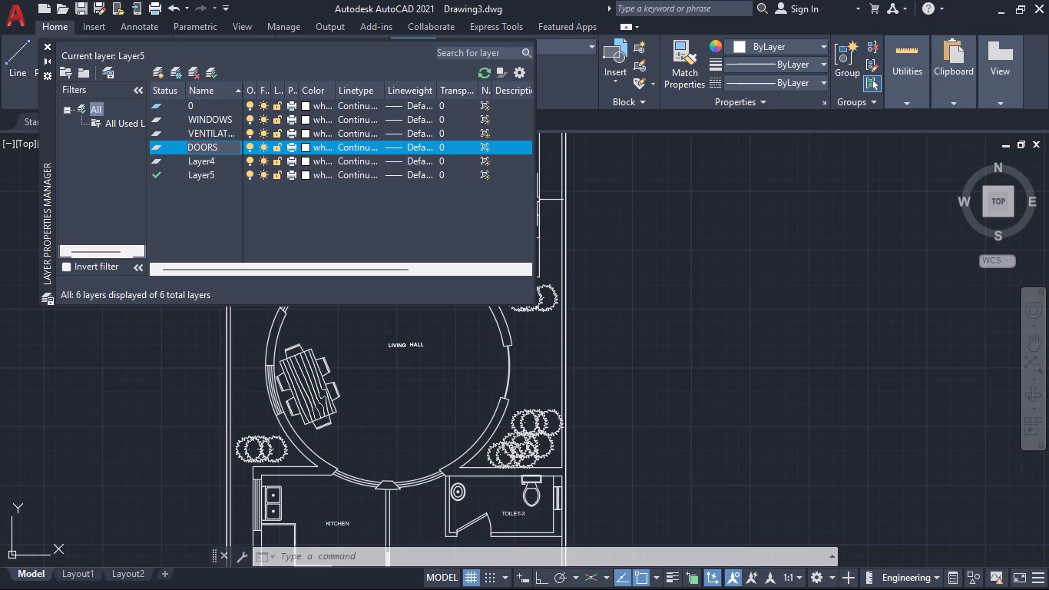
Rename Layer4 as SANITARY.
click(227, 157)
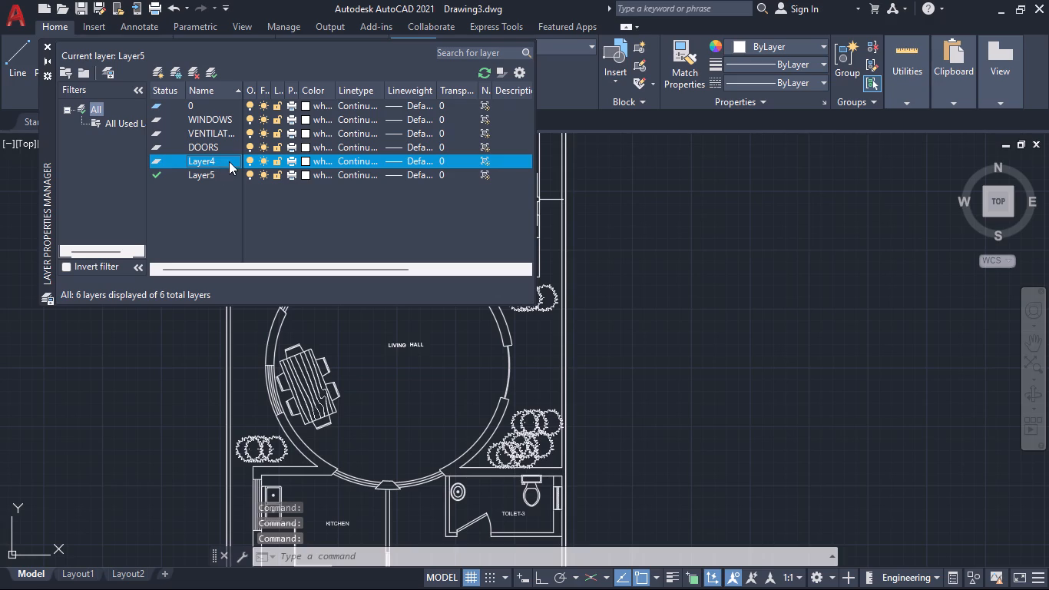
double_click(223, 161)
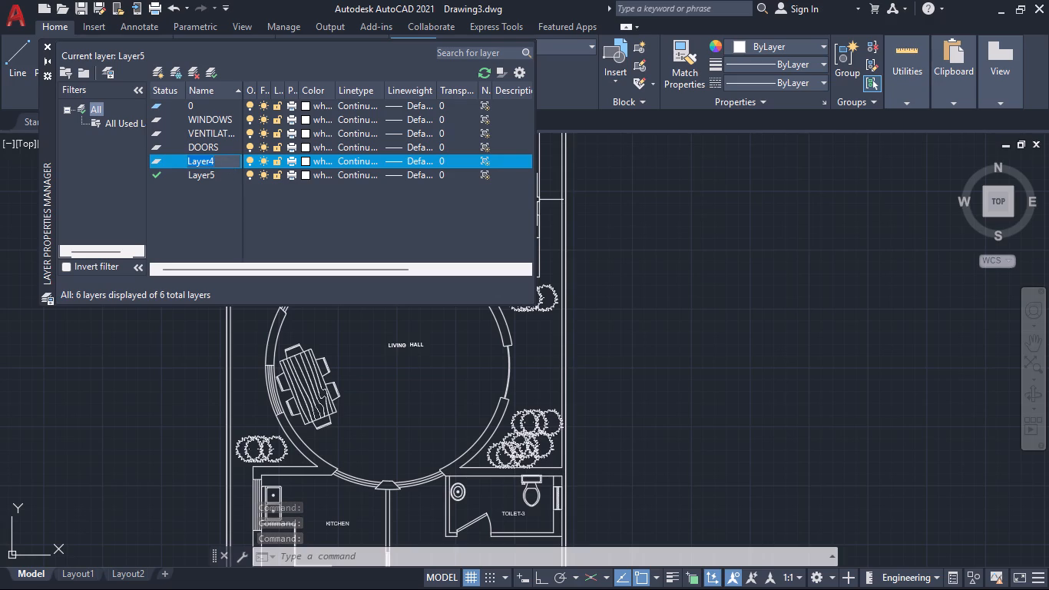
text(SANITART)
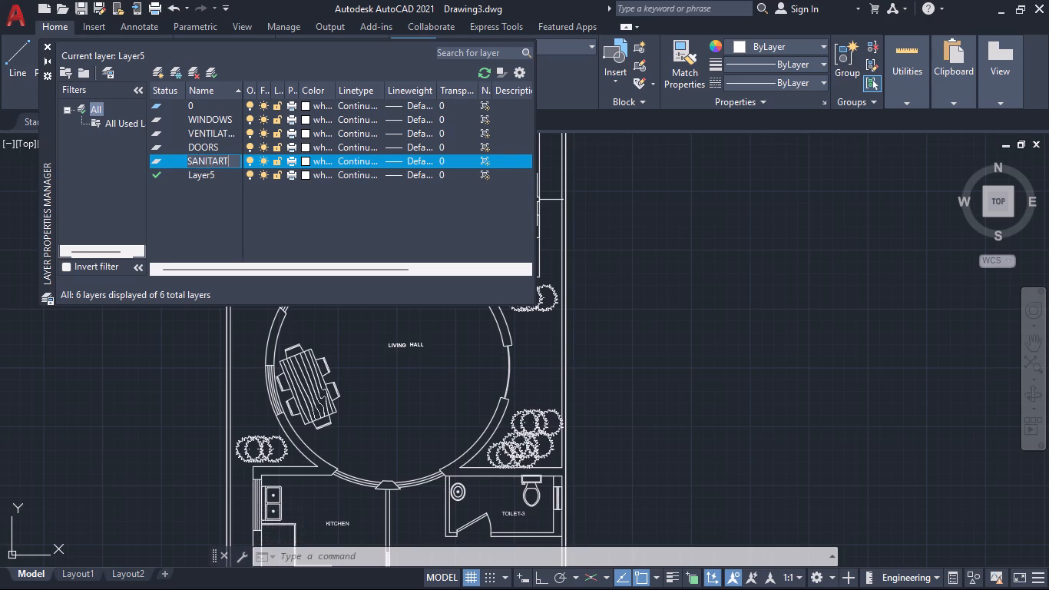
key(BackSpace)
key(y)
Rename Layer5, the current layer, as FURNITURE.
double_click(197, 176)
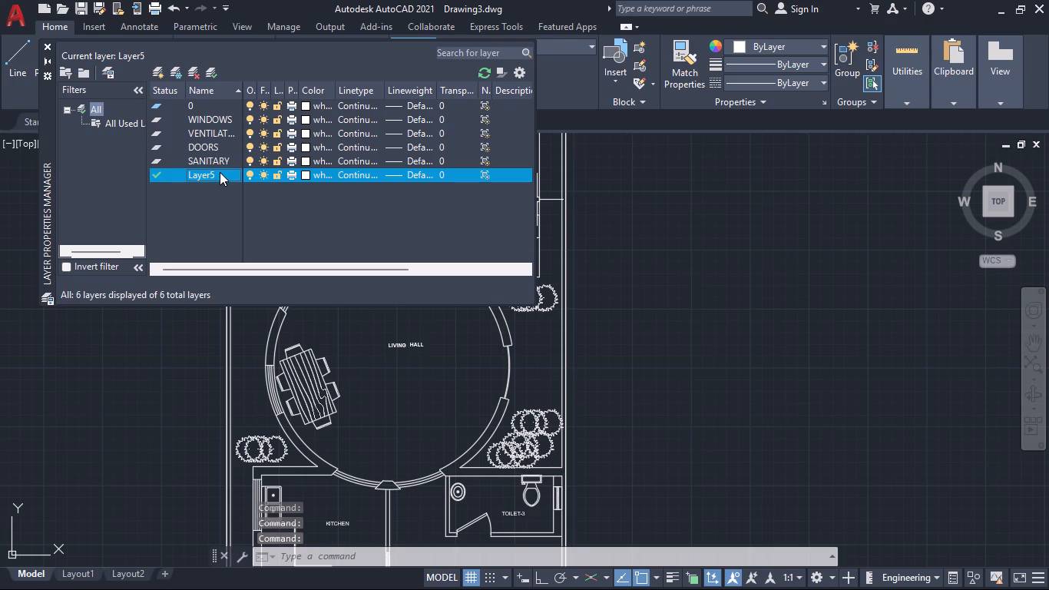
click(220, 172)
click(223, 174)
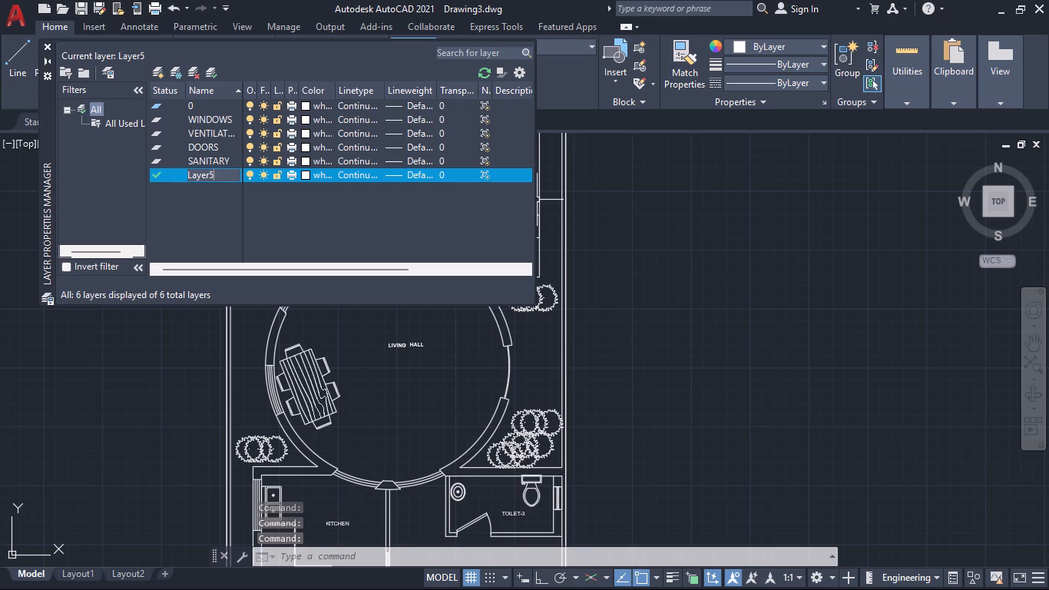
key(BackSpace)
key(BackSpace)
key(BackSpace)
key(BackSpace)
key(BackSpace)
key(BackSpace)
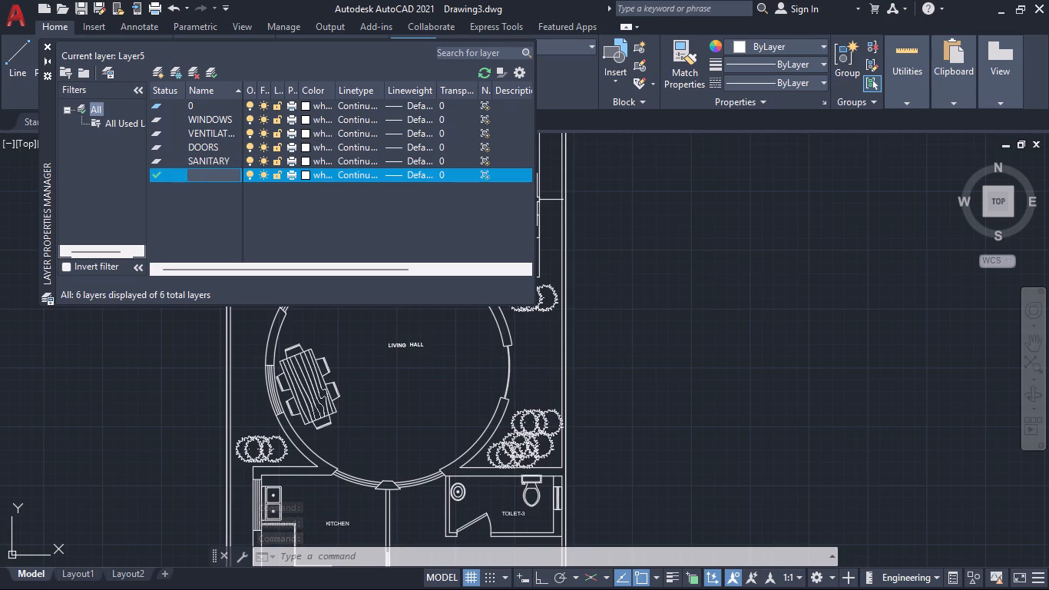
text(FUR)
text(NITURE)
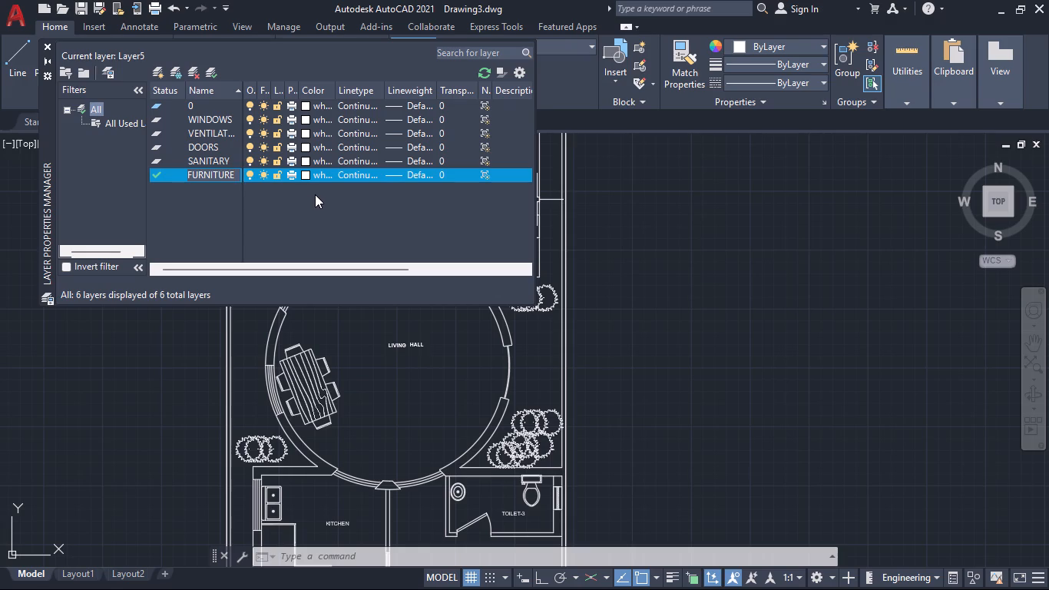
Add a new layer with its default name to the layer list.
click(164, 73)
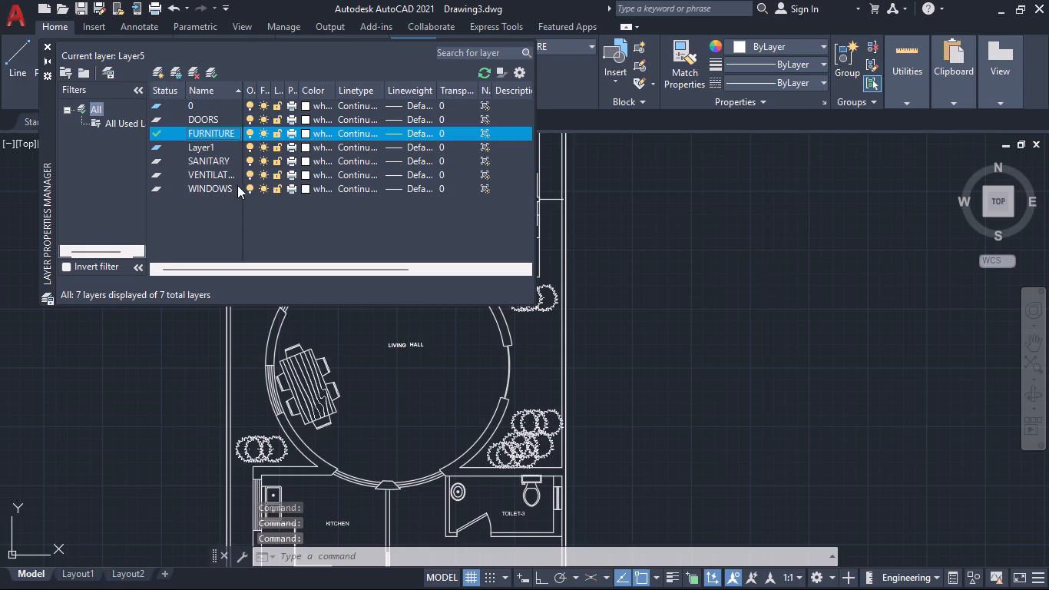
Create another new layer based on WINDOWS and name it TREES.
click(176, 189)
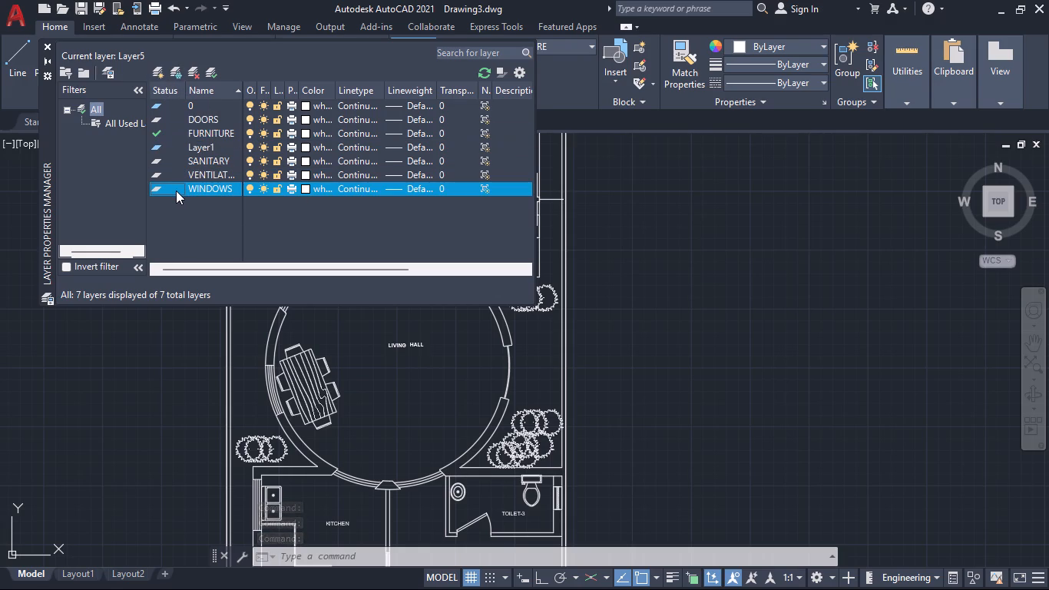
key(alt+n)
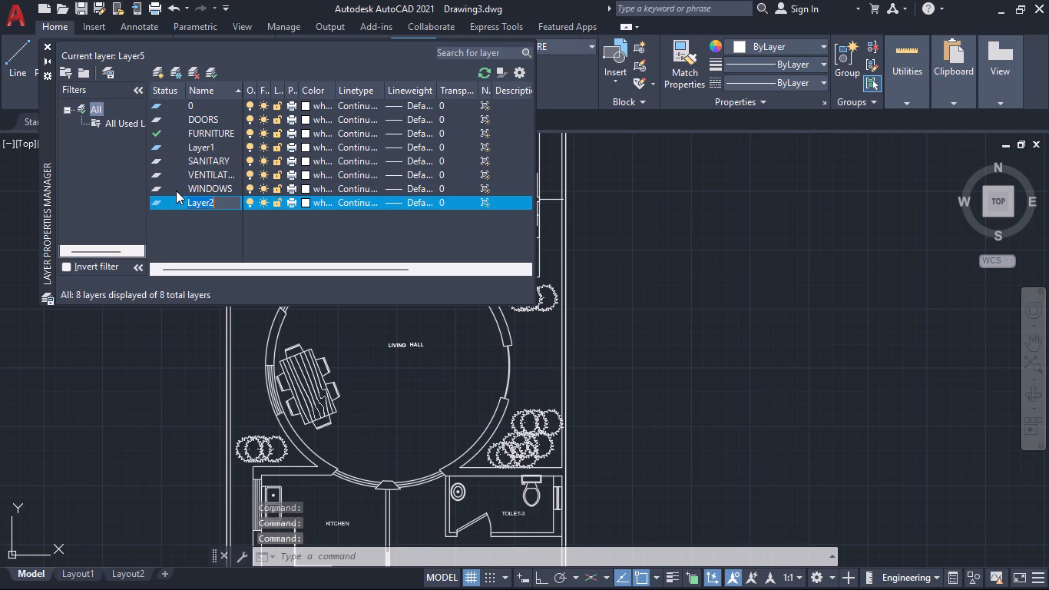
key(BackSpace)
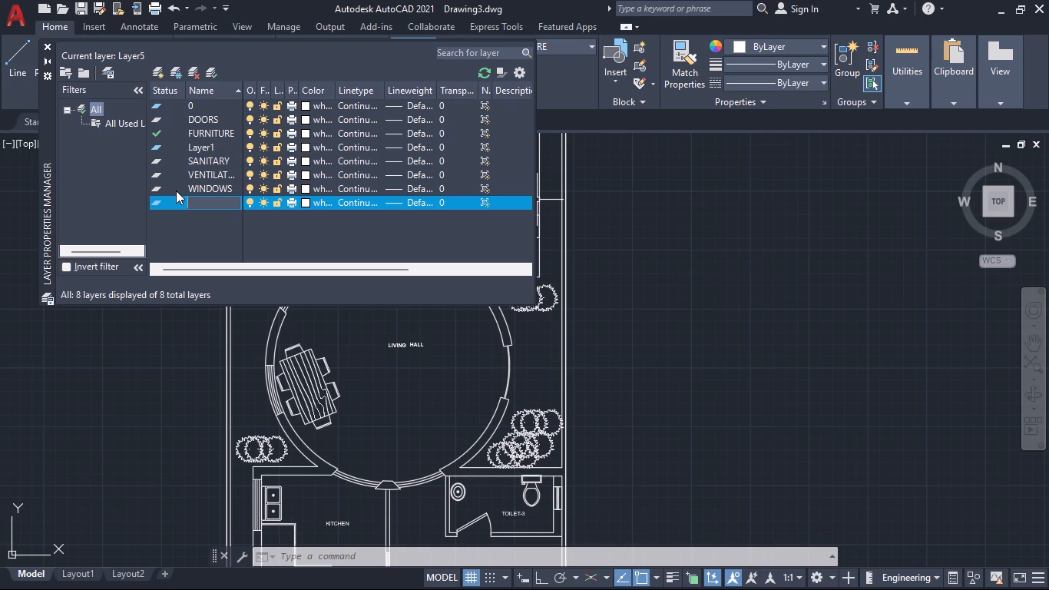
text(TRESS)
key(BackSpace)
key(BackSpace)
text(ES)
Make Layer1 the current layer and rename it as OUTERWALL.
double_click(210, 146)
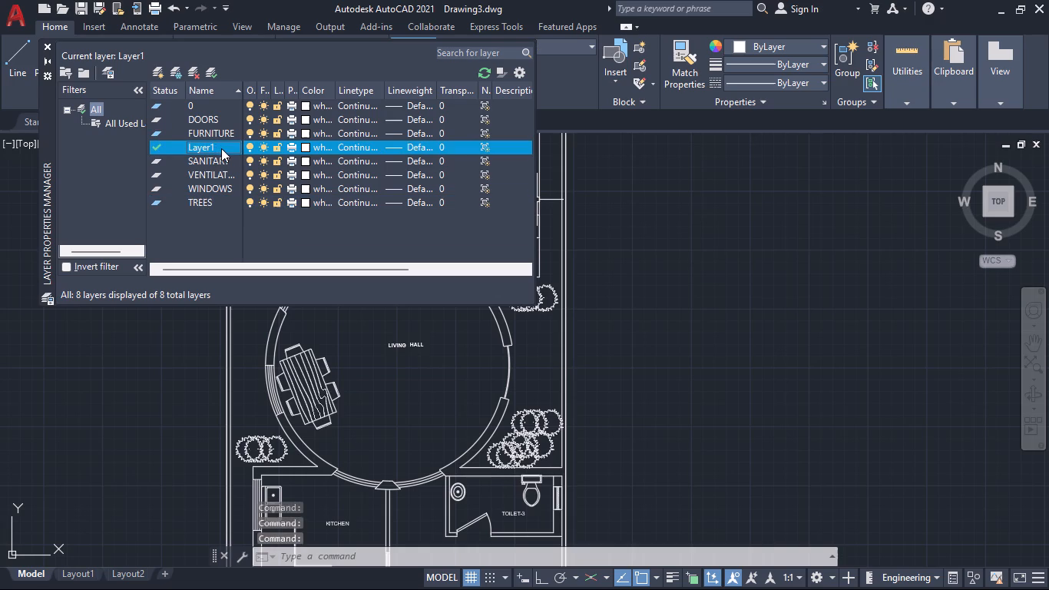
text(OUTER)
double_click(222, 144)
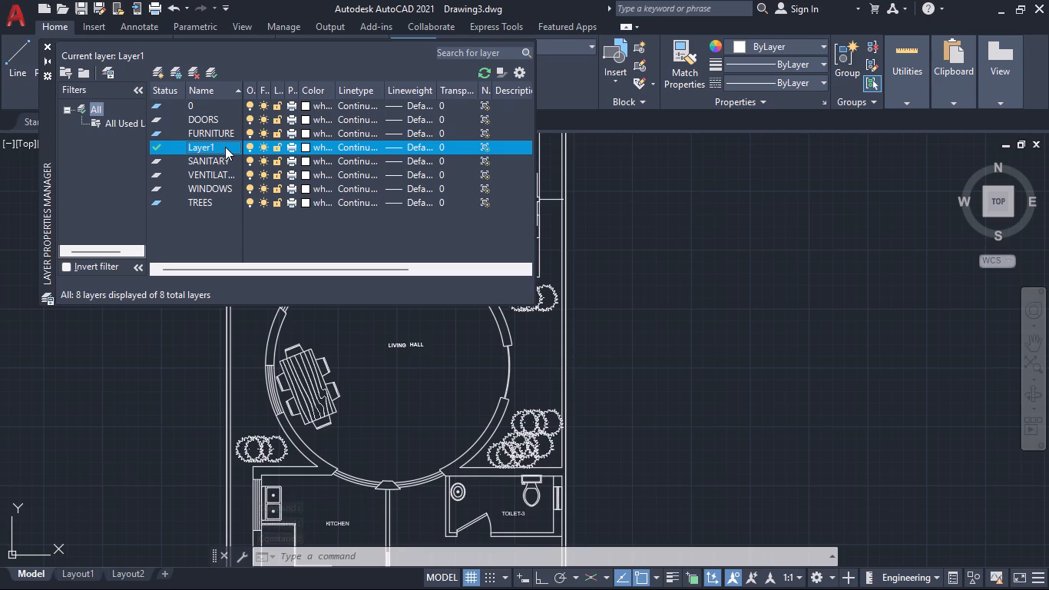
triple_click(225, 147)
click(227, 145)
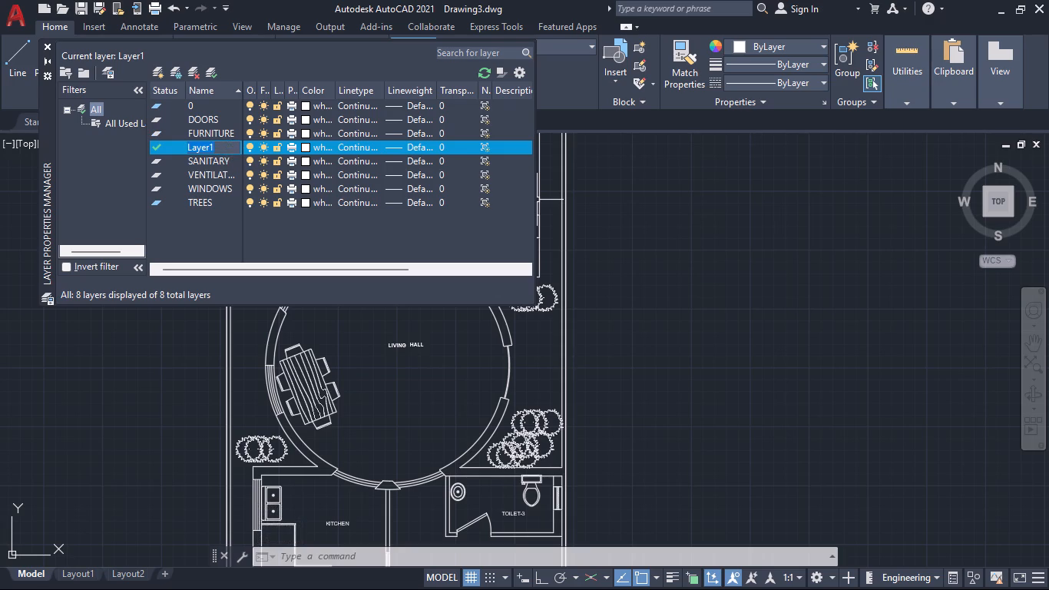
key(BackSpace)
key(BackSpace)
key(BackSpace)
text(OUTERWALL)
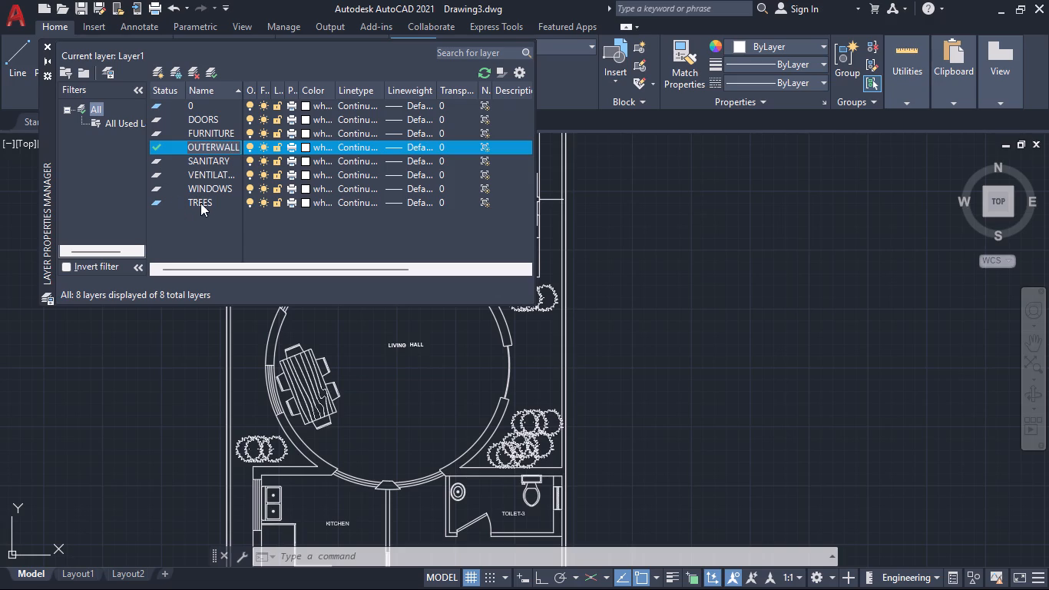
Create a new layer based on TREES and name it INNER WALL.
click(200, 201)
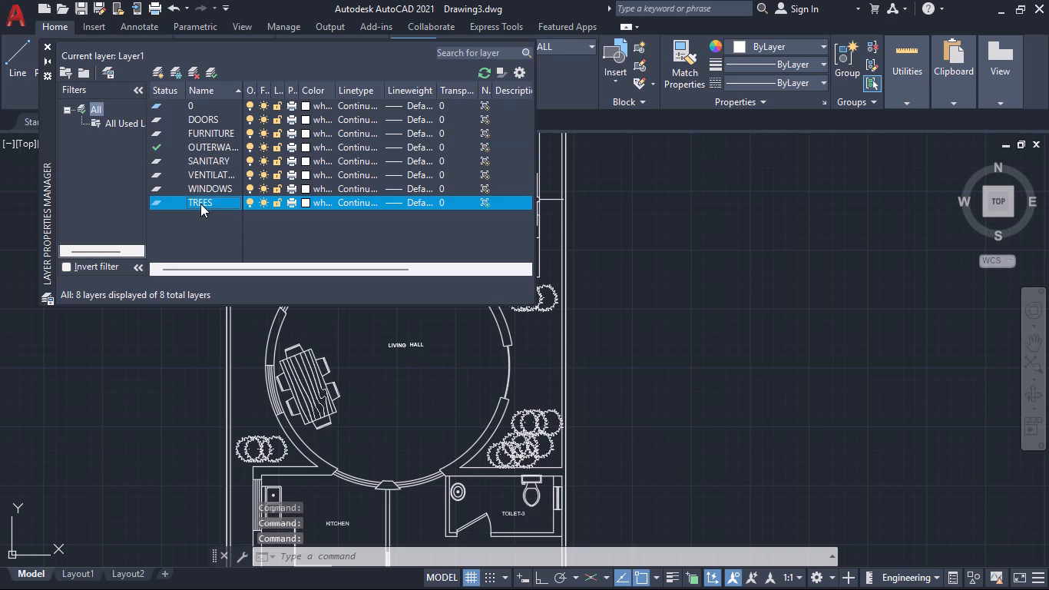
key(alt+n)
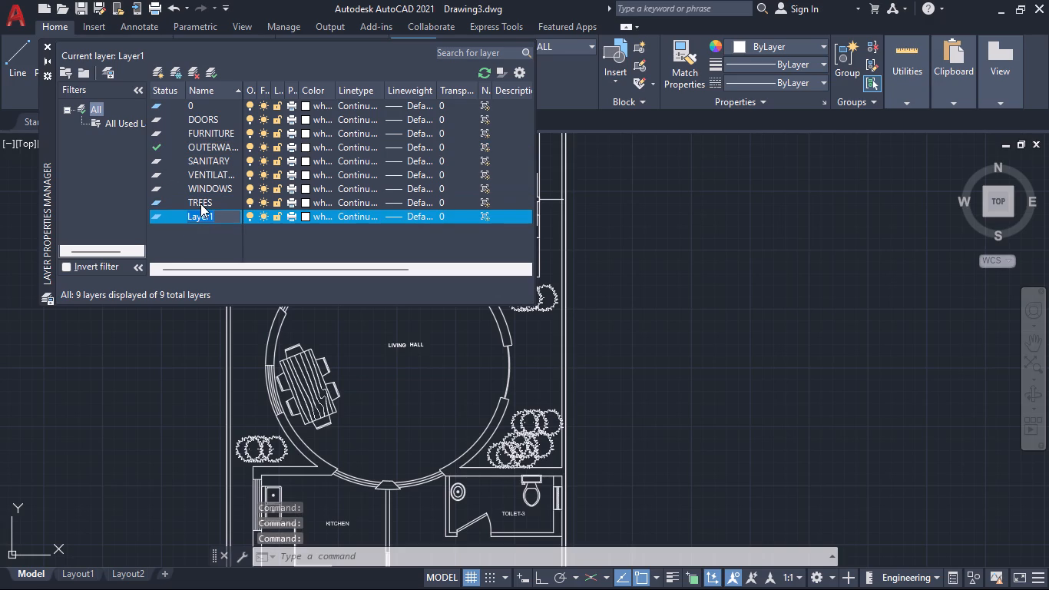
text(INNER WALL)
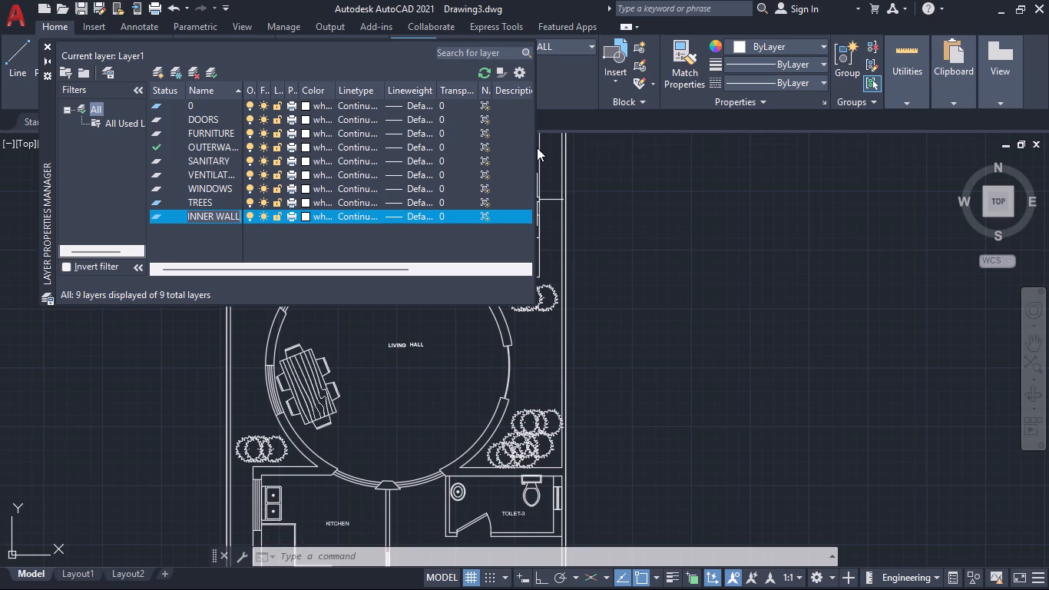
Widen the layer manager window and its Name column so the full layer names fit.
drag(535, 144, 535, 141)
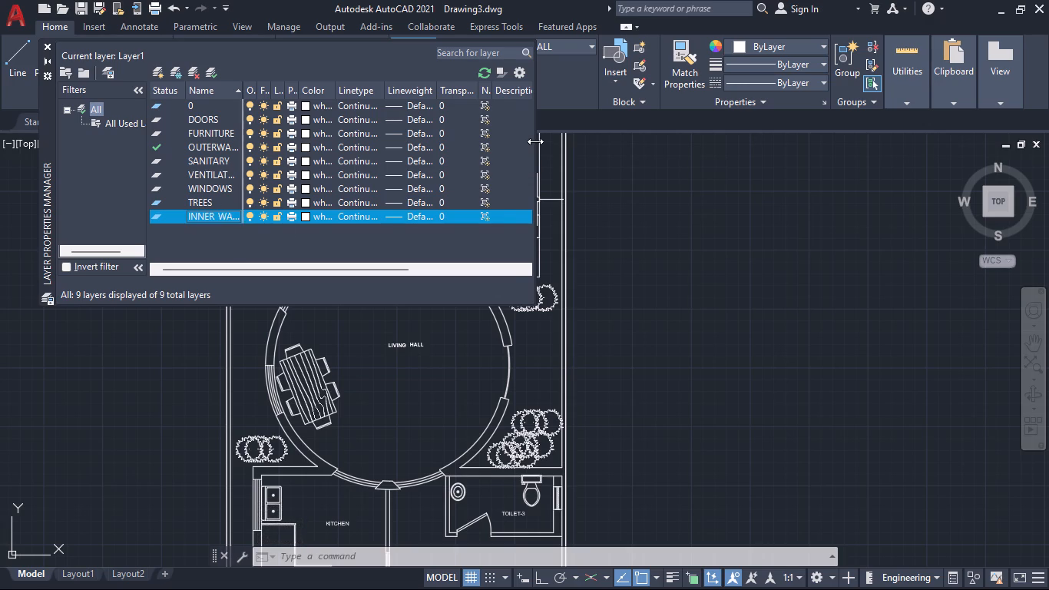
drag(535, 141, 696, 151)
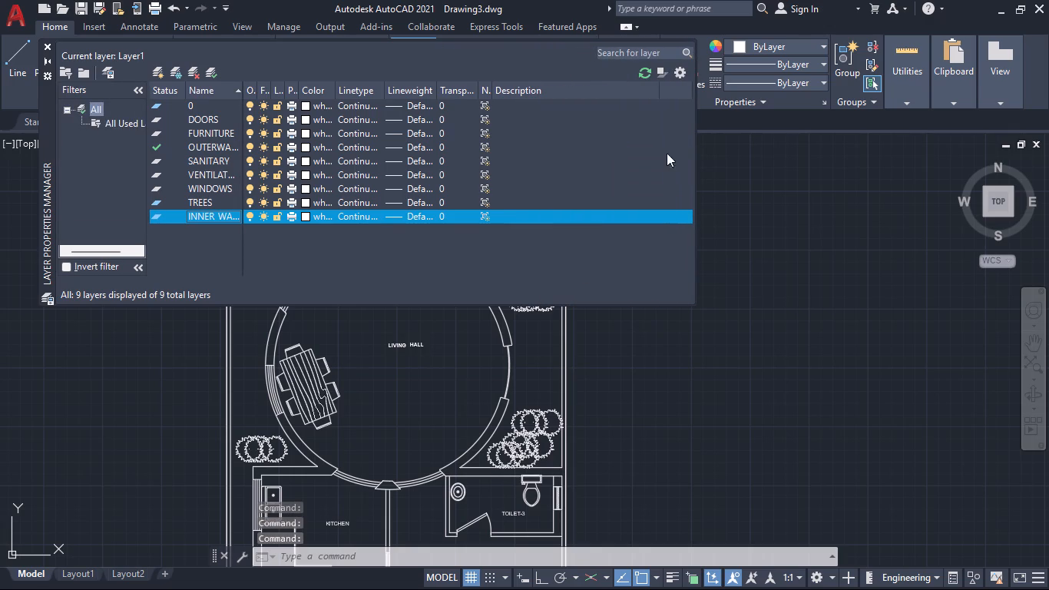
drag(244, 84, 270, 88)
drag(270, 88, 294, 90)
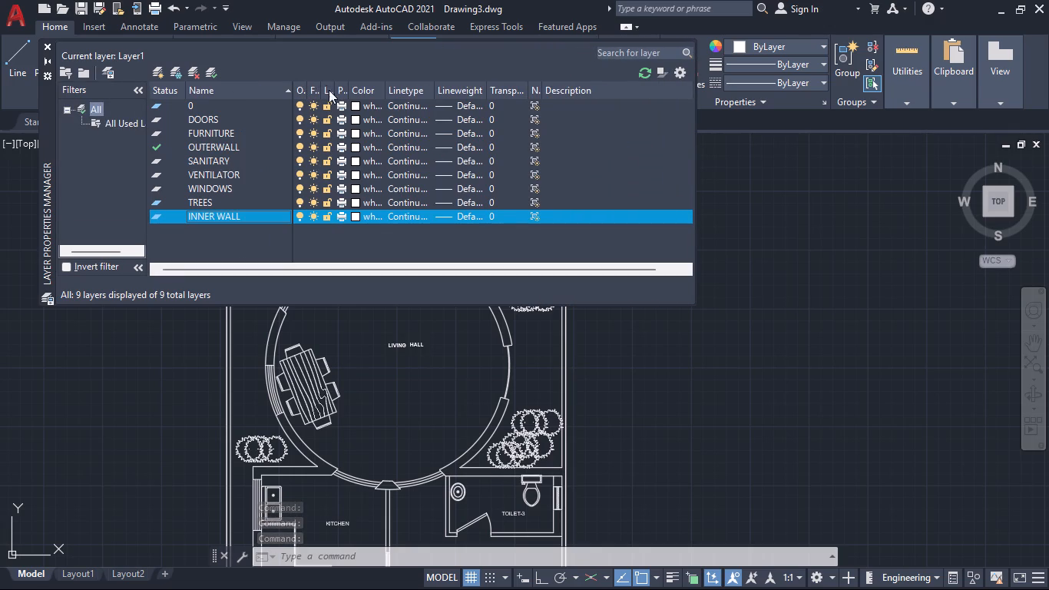
Widen the On, Freeze, Lock and Plot columns of the layer list so their full headings fit.
click(305, 91)
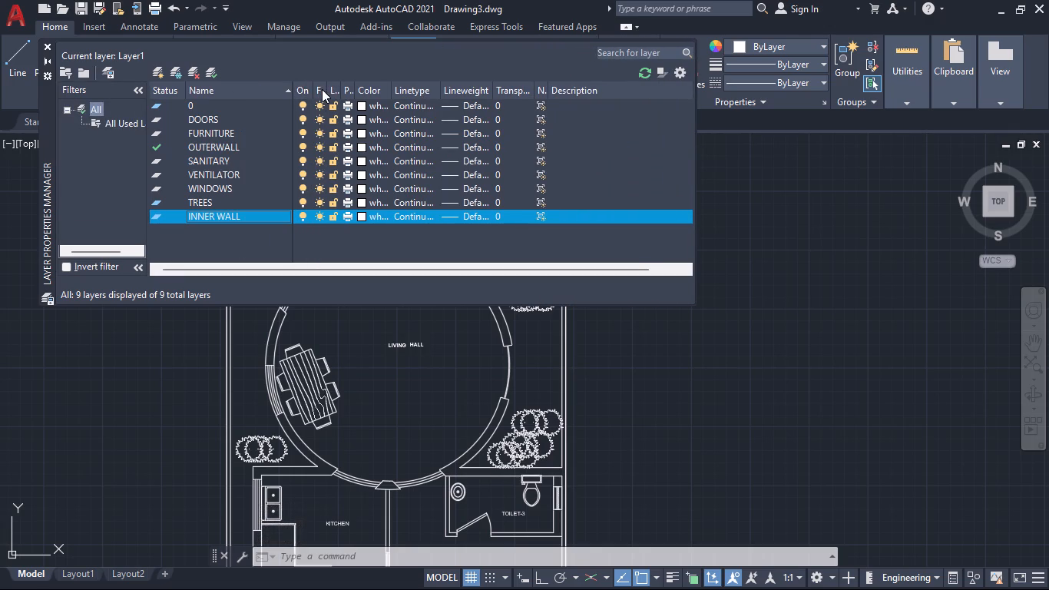
drag(325, 88, 336, 90)
drag(340, 88, 348, 88)
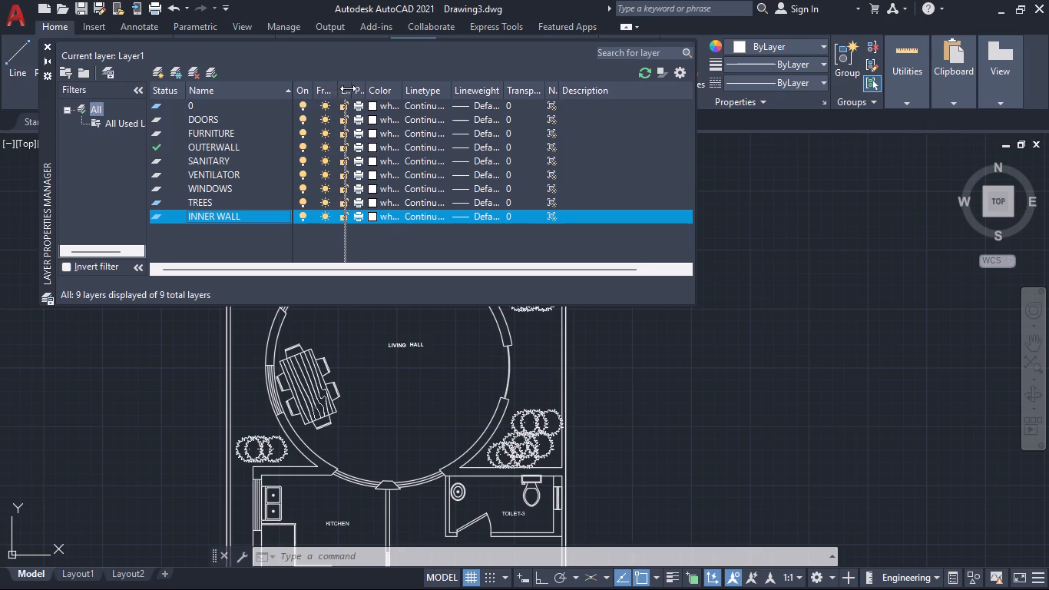
drag(348, 88, 349, 89)
drag(361, 89, 377, 91)
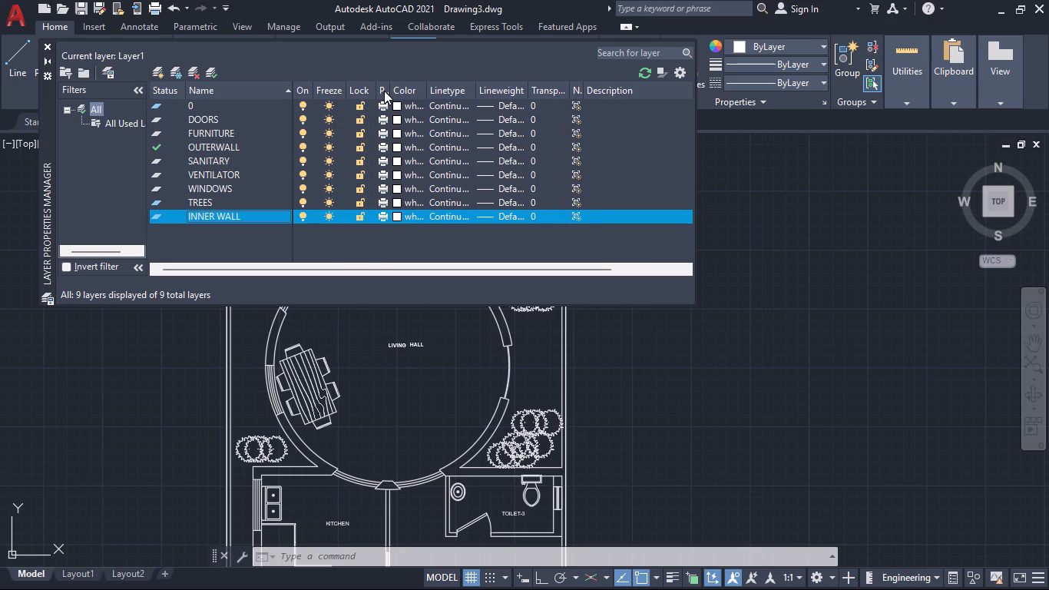
drag(389, 87, 412, 87)
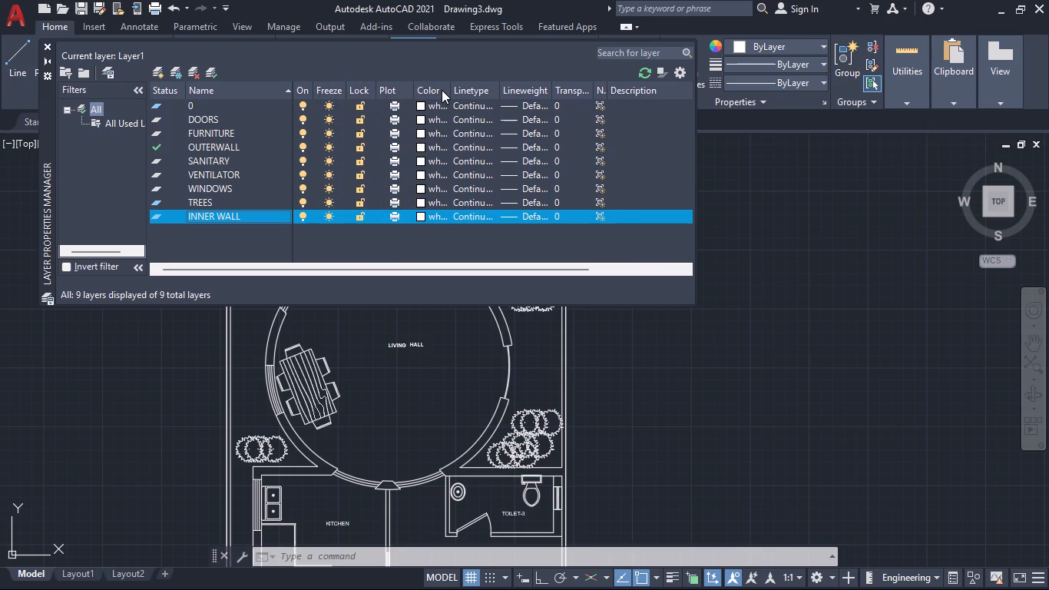
Widen the Color and Linetype columns of the layer list so their full values fit.
drag(451, 88, 463, 88)
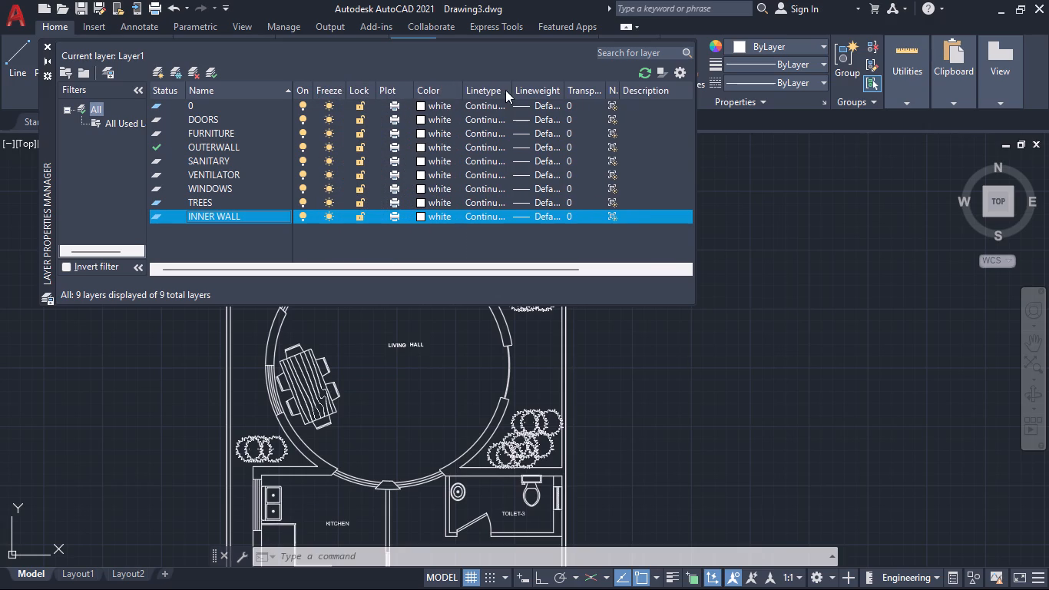
drag(511, 88, 528, 88)
click(575, 87)
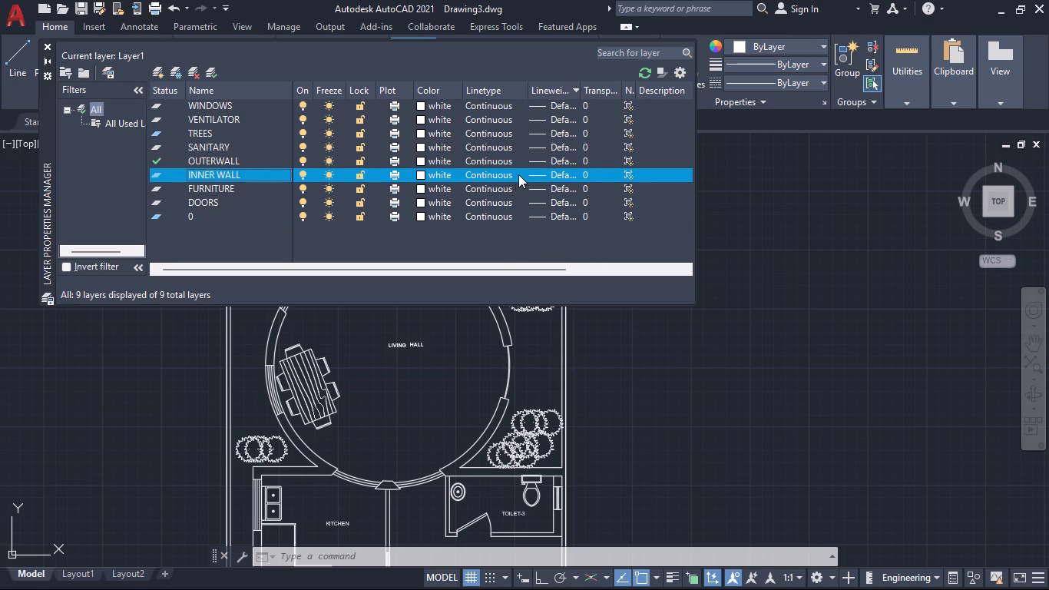
scroll(244, 201, up, 3)
scroll(244, 201, down, 4)
Close the layer manager.
click(220, 214)
scroll(233, 216, up, 5)
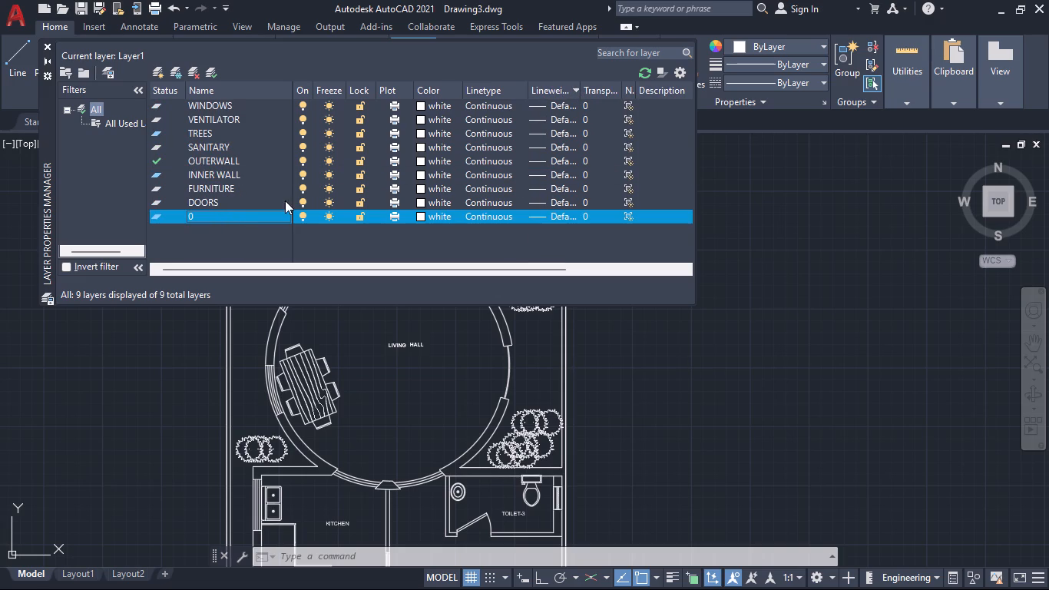
click(48, 44)
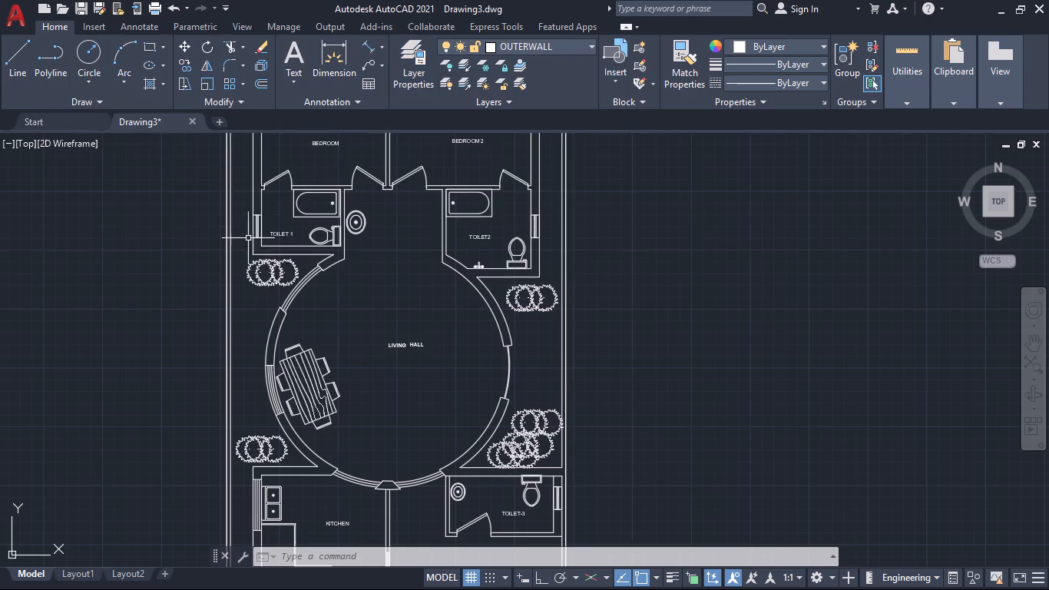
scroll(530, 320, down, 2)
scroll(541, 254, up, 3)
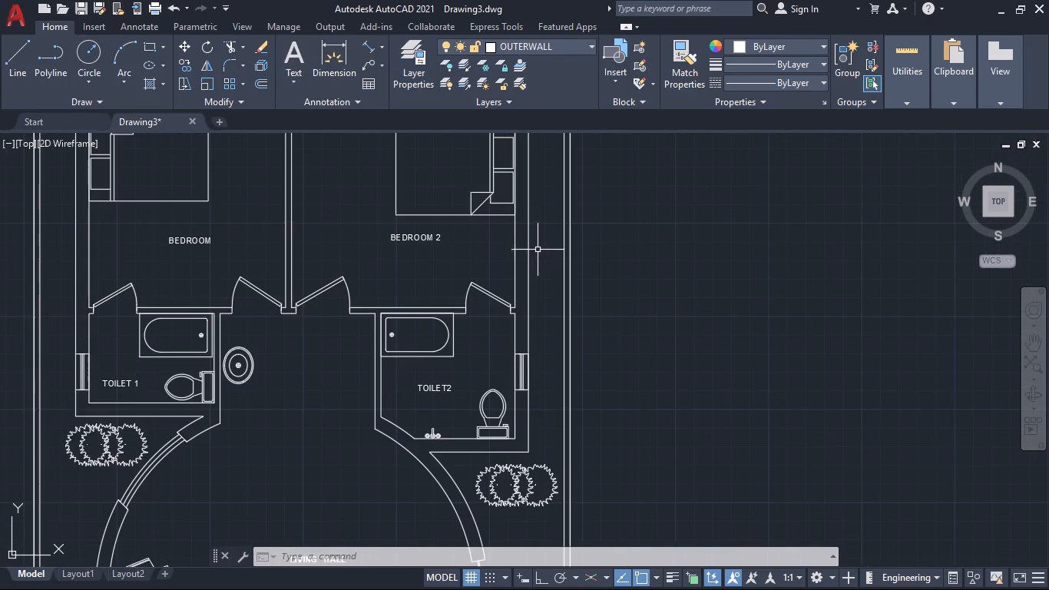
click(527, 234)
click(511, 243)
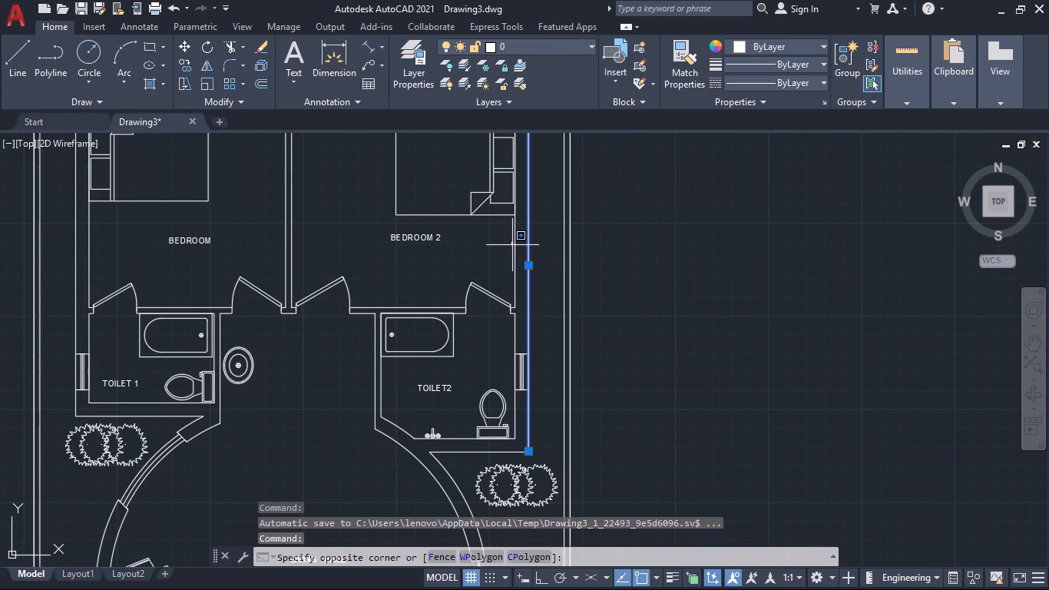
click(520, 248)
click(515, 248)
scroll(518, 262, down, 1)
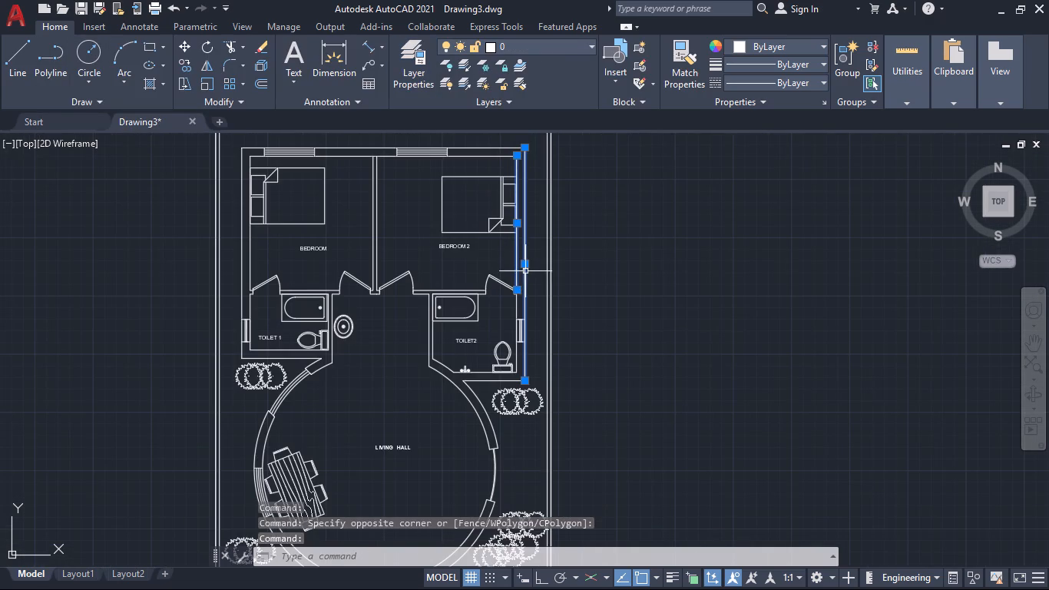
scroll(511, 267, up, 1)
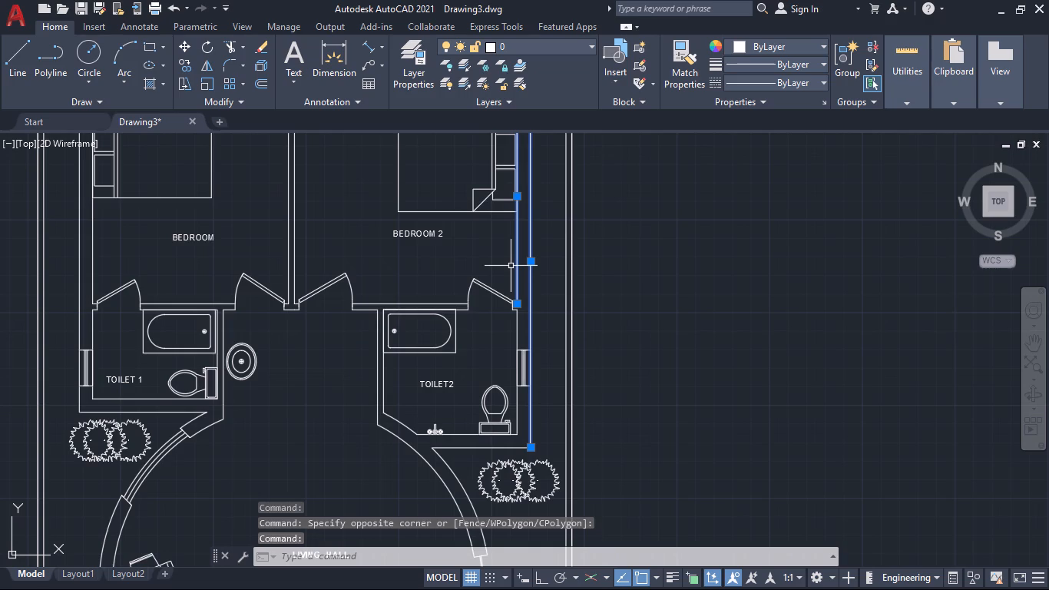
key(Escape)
Select the outer wall lines around the two bedrooms: Bedroom 2's exterior side line, both lines along the sitout, and both of Bedroom's side lines.
click(532, 290)
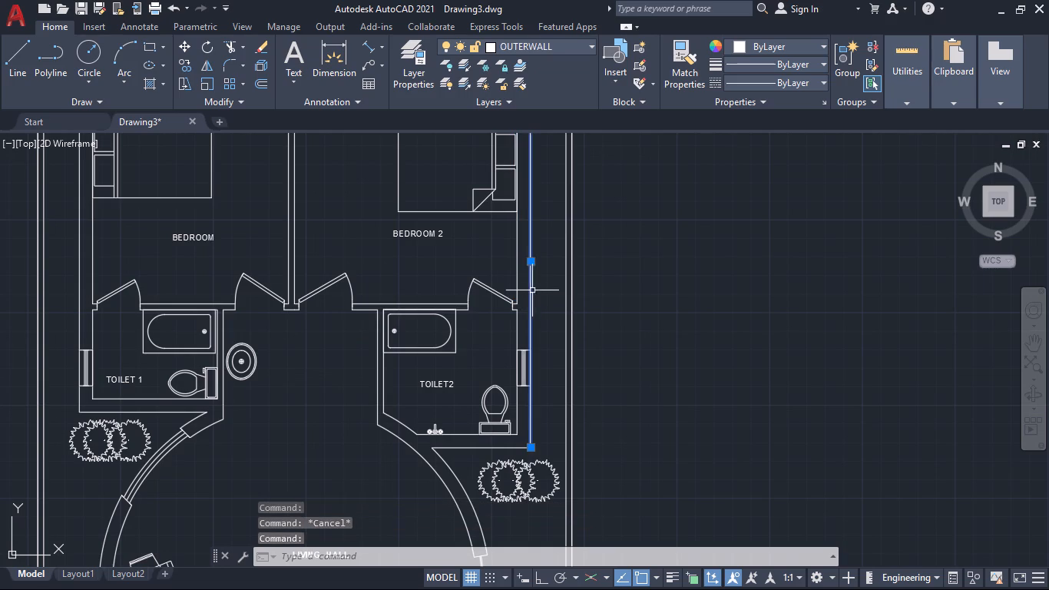
scroll(538, 320, down, 2)
scroll(516, 257, up, 2)
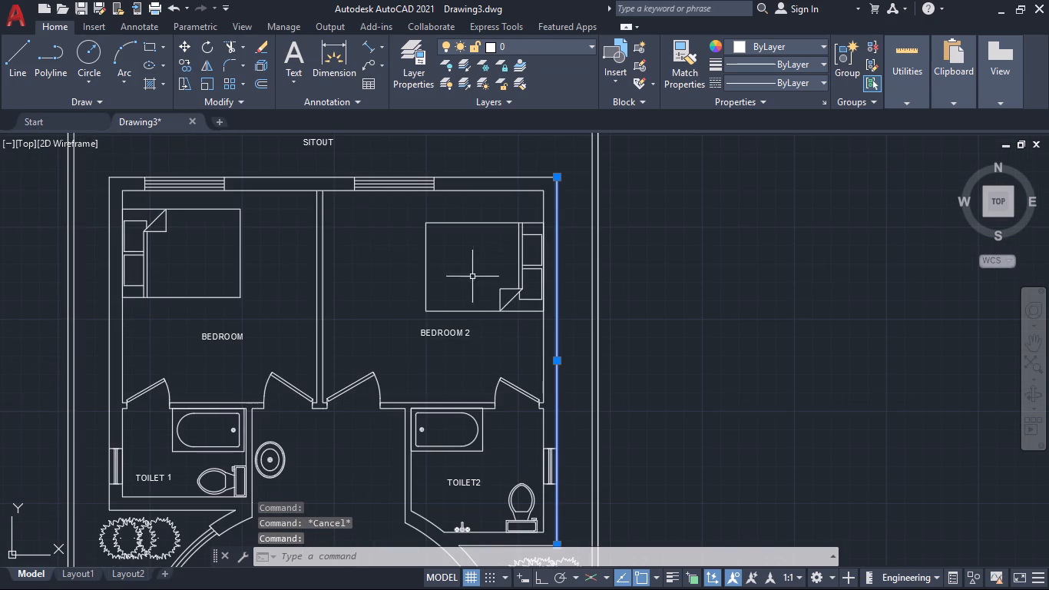
click(523, 179)
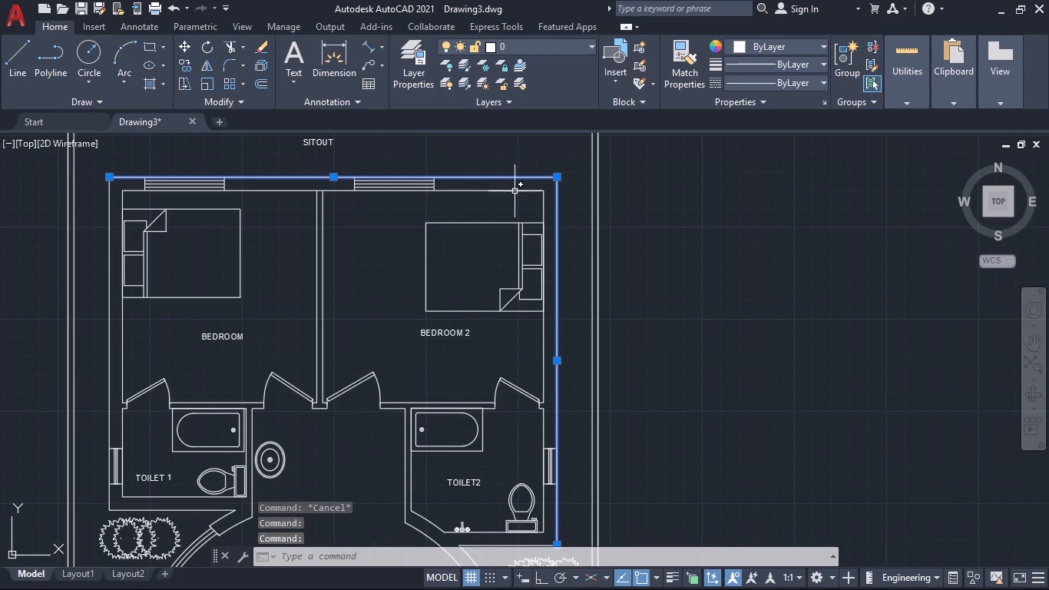
click(515, 191)
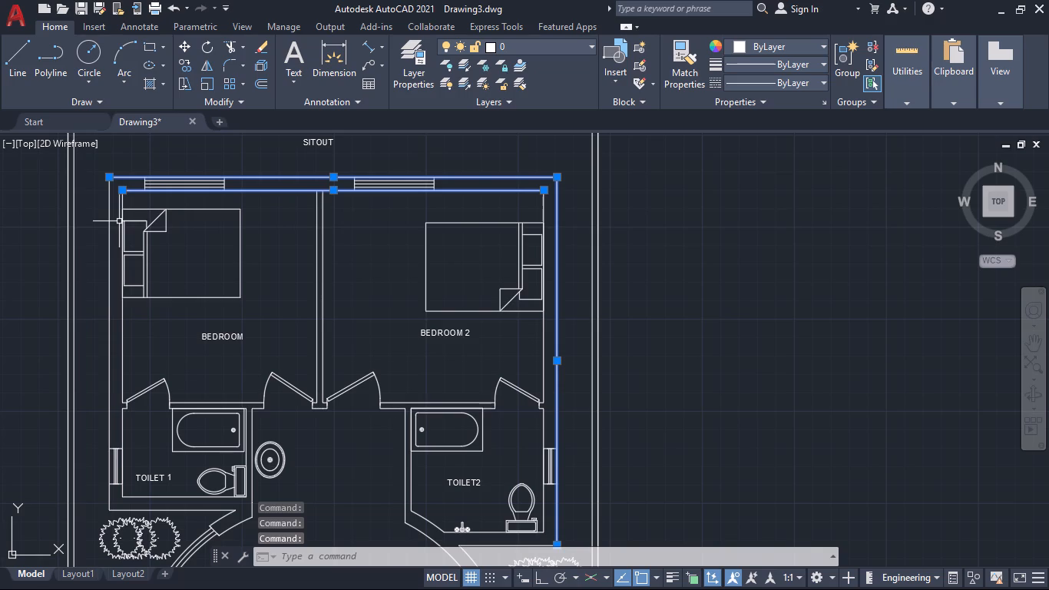
click(108, 245)
click(123, 316)
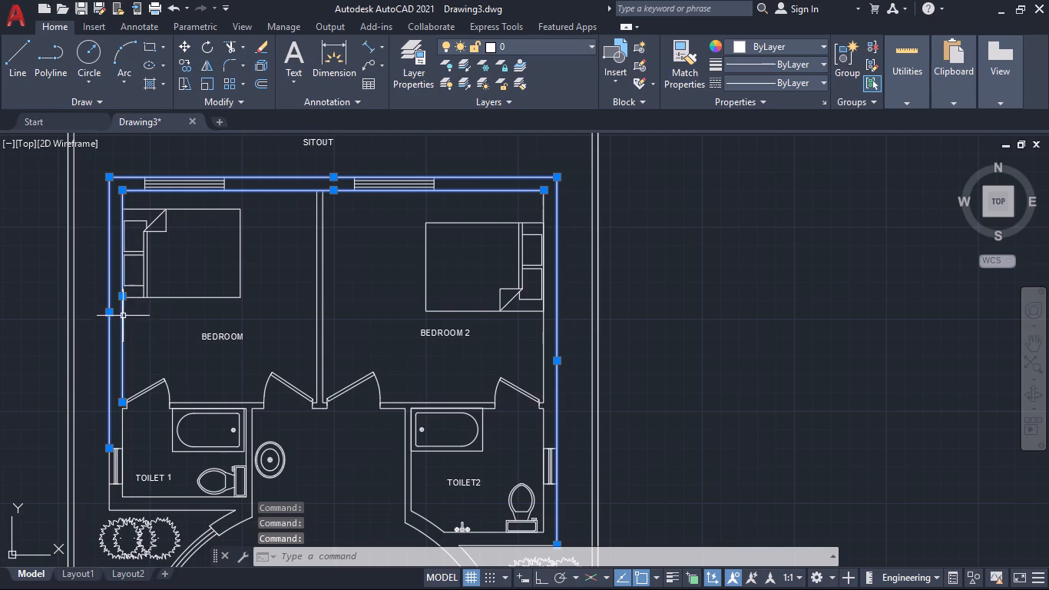
Add Toilet 1's outer wall lines to the selection: both lower wall lines and the inner and outer side lines at the ventilator.
scroll(203, 341, down, 1)
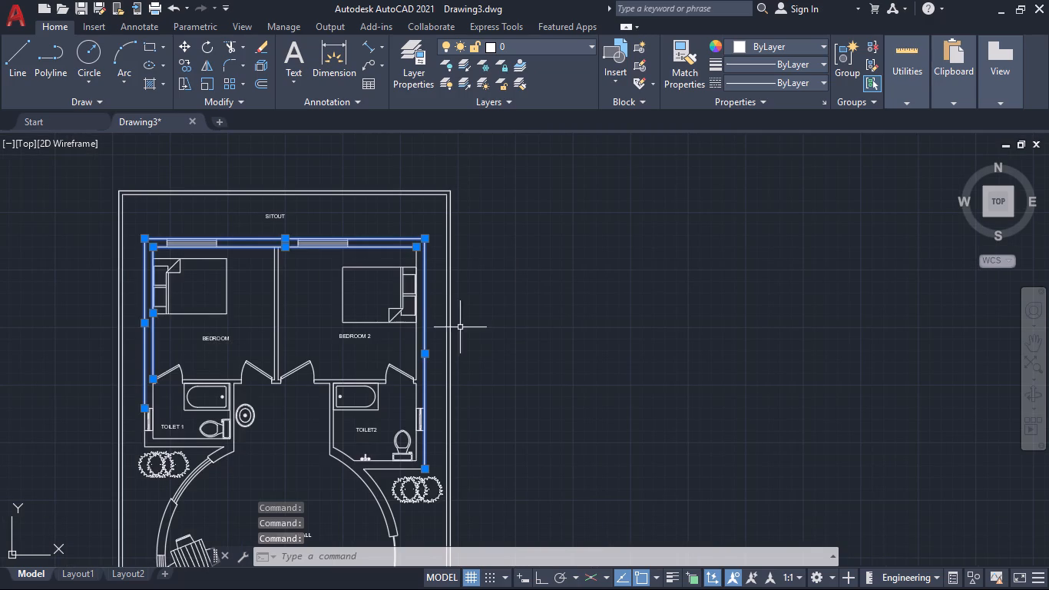
middle_drag(490, 350, 676, 130)
scroll(356, 201, up, 2)
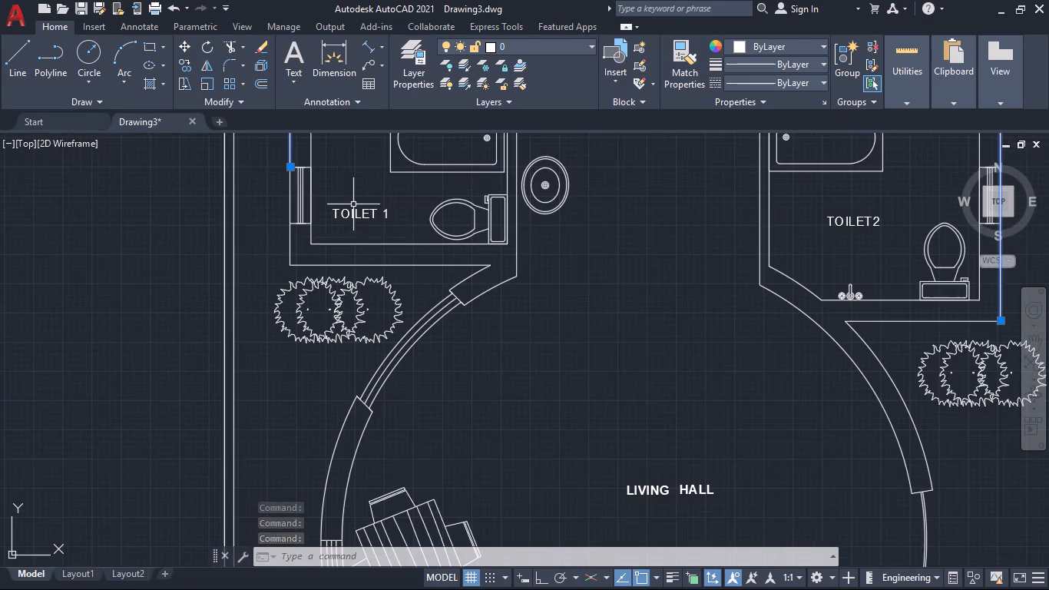
click(328, 244)
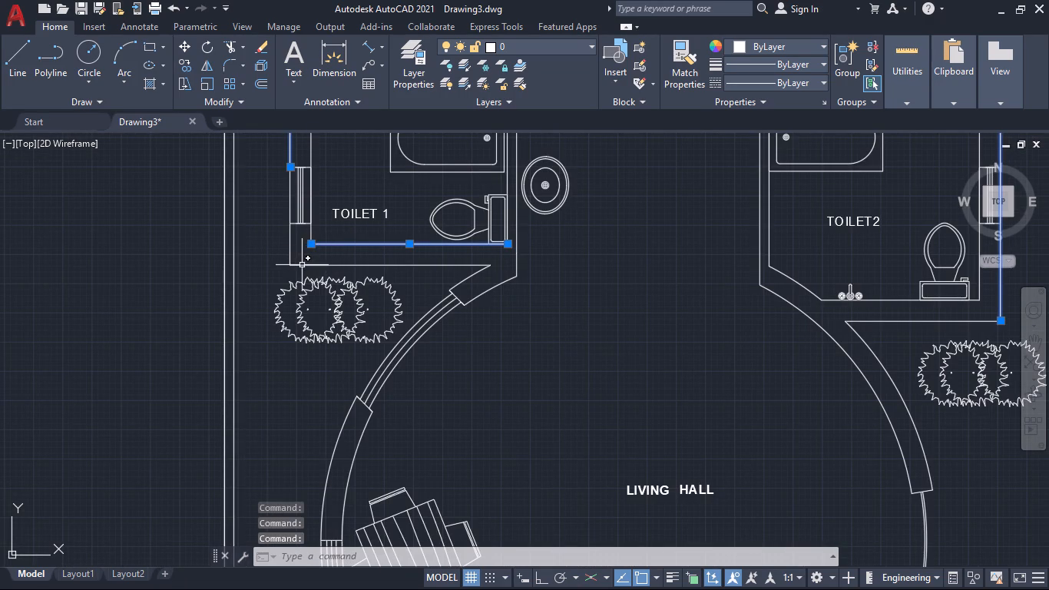
click(302, 265)
click(290, 242)
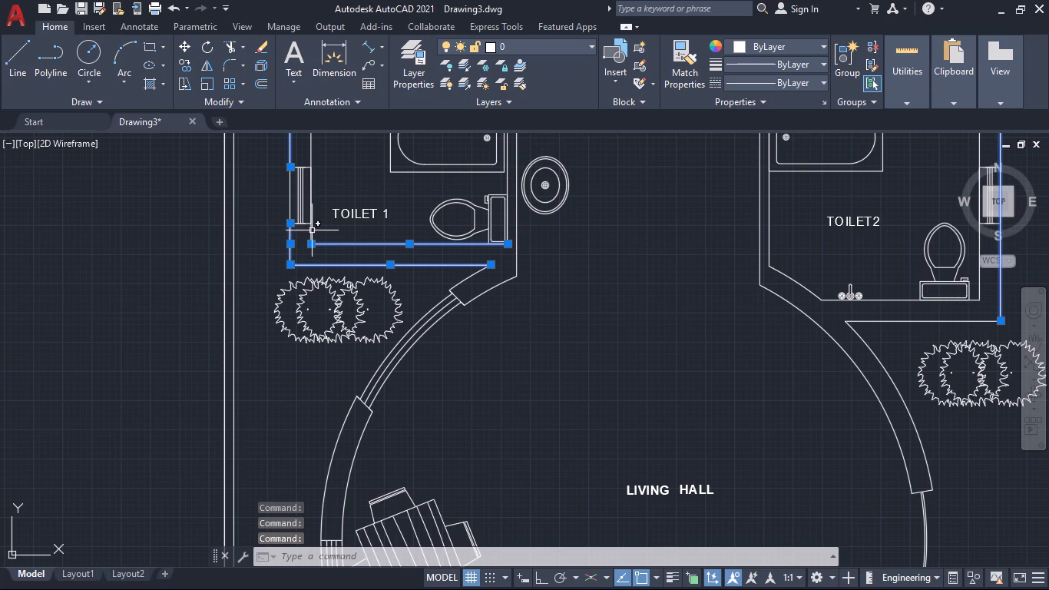
click(312, 230)
Add Toilet 2's outer wall lines to the selection: both lower wall lines and the inner side line.
scroll(345, 232, down, 3)
scroll(448, 267, up, 1)
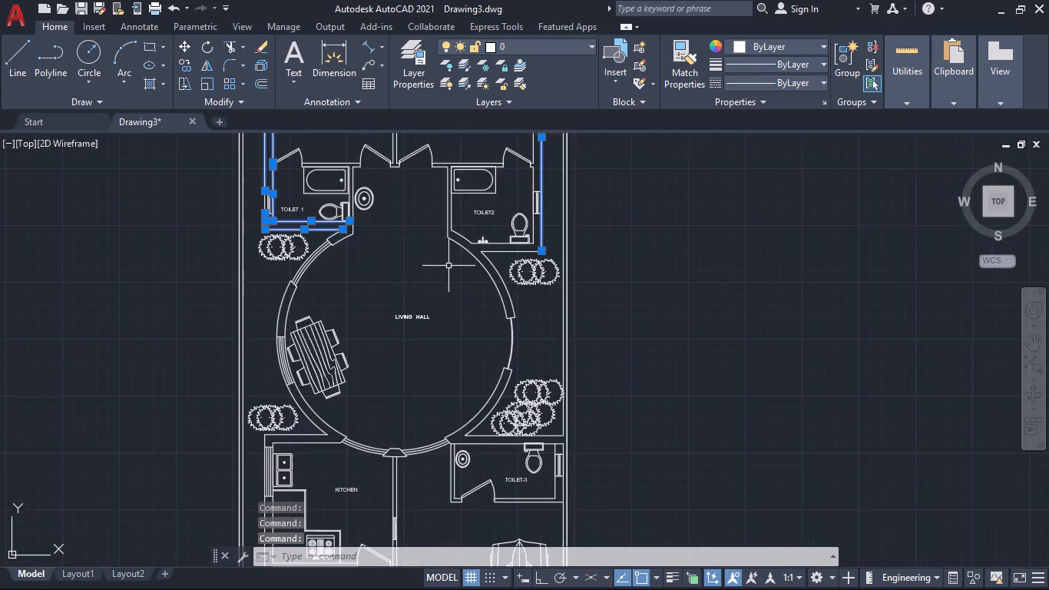
scroll(478, 260, up, 2)
click(527, 217)
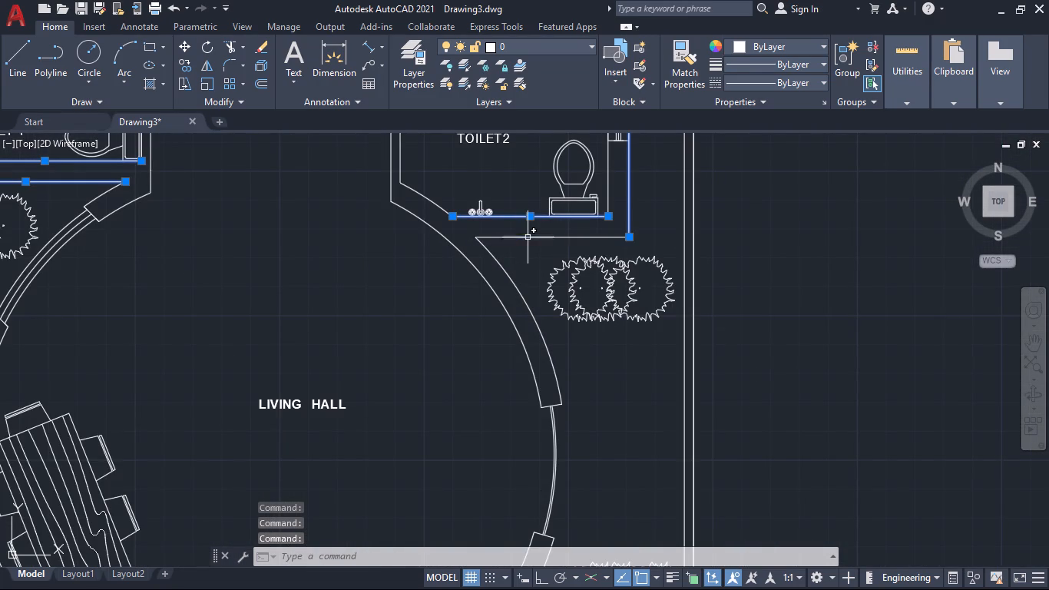
click(528, 237)
click(606, 183)
scroll(628, 236, down, 3)
middle_drag(612, 207, 612, 277)
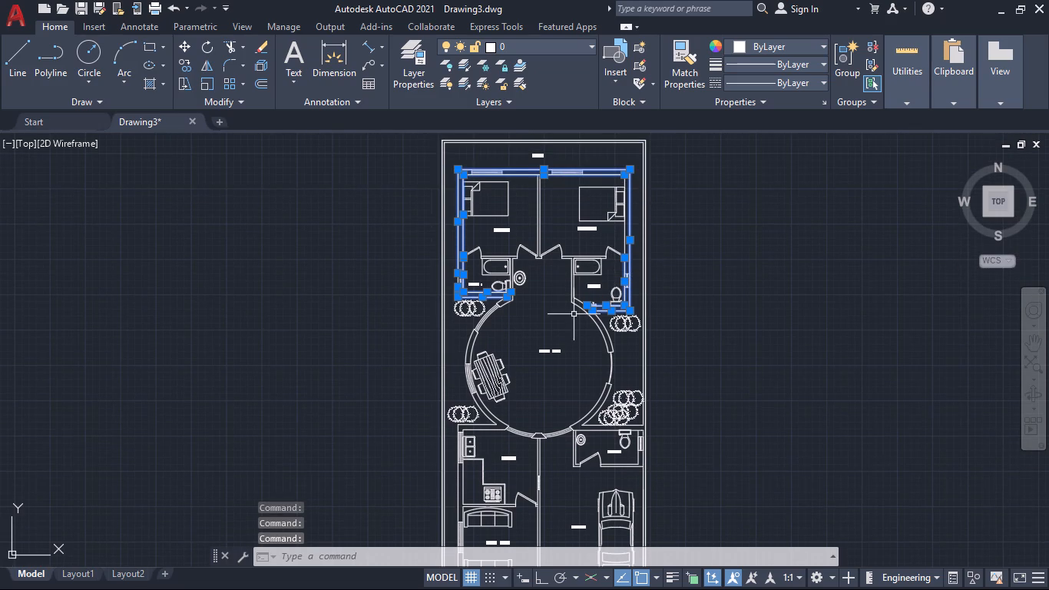
Add both curved living hall wall lines beside Toilet 2 and Toilet 2's angled inner wall line to the selection.
scroll(569, 340, up, 1)
middle_drag(568, 341, 521, 264)
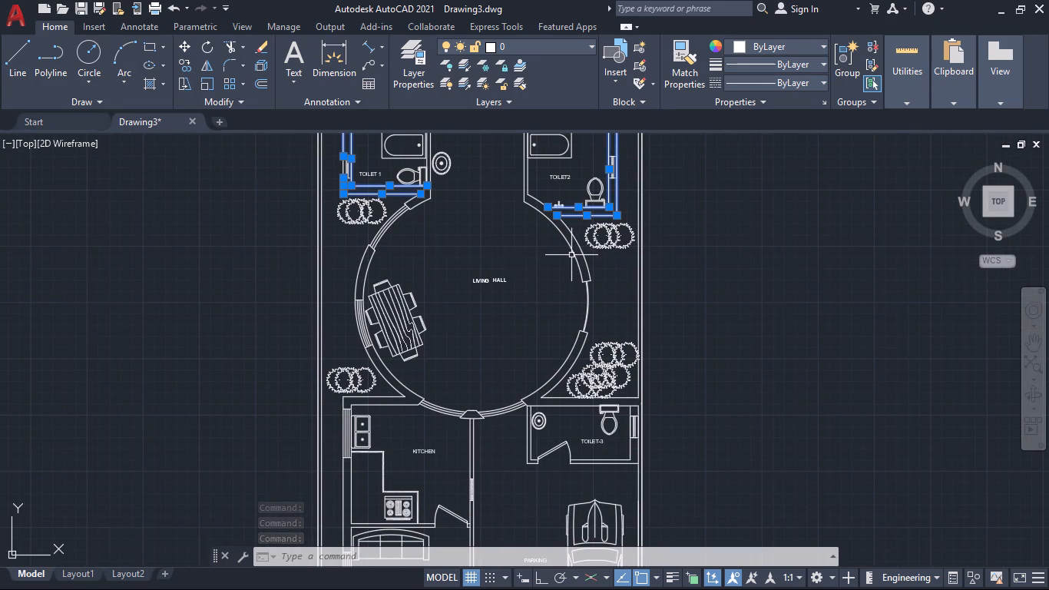
click(574, 256)
click(585, 258)
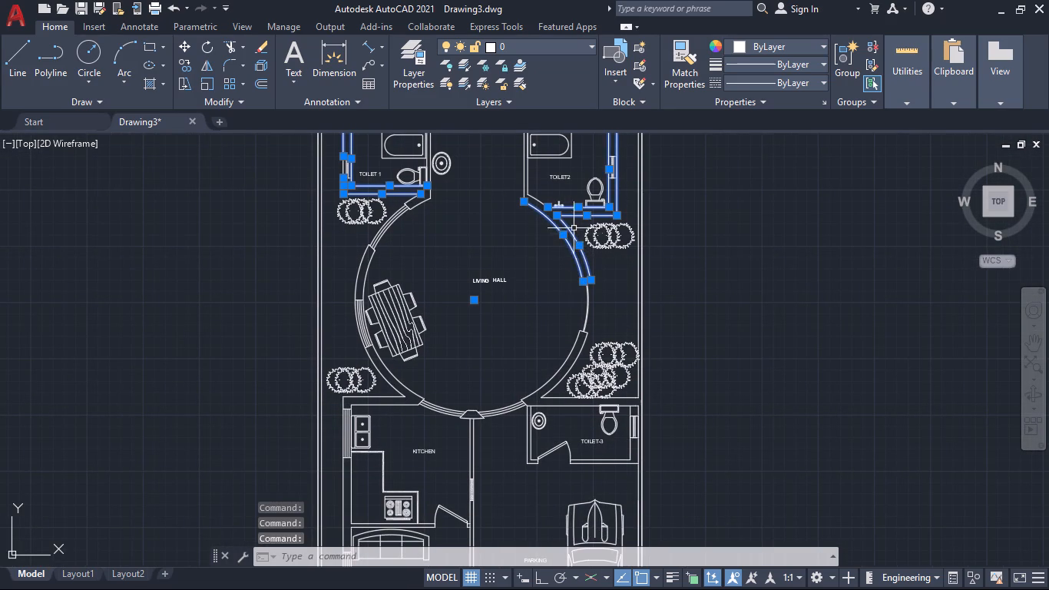
scroll(549, 201, up, 2)
click(531, 209)
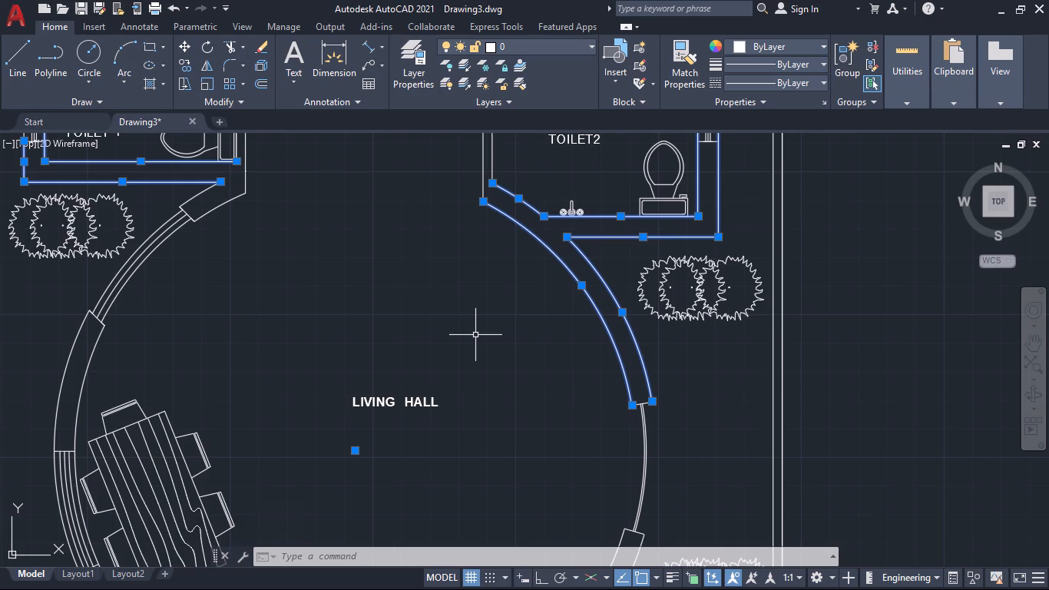
Add the two short angled wall lines below Toilet 1 and both curved living hall wall lines beside the dining table to the selection.
scroll(537, 372, down, 2)
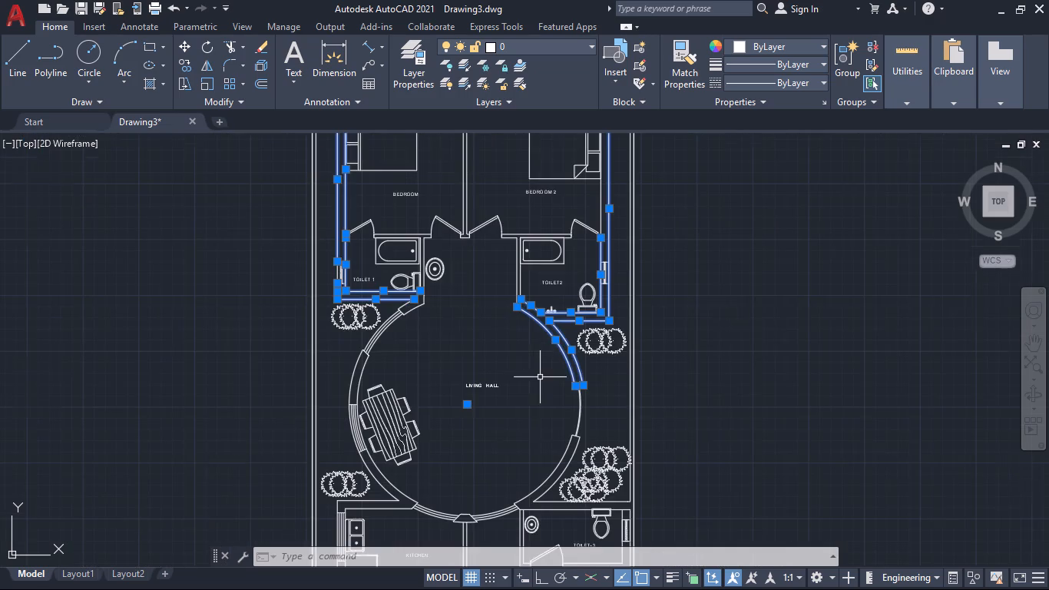
middle_drag(532, 428, 569, 317)
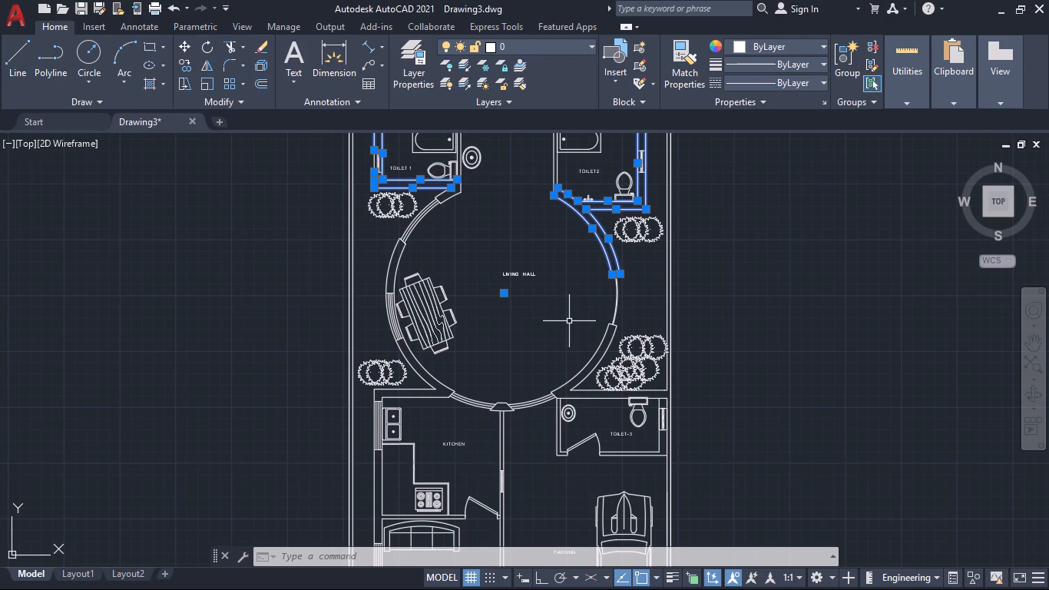
middle_drag(529, 344, 541, 411)
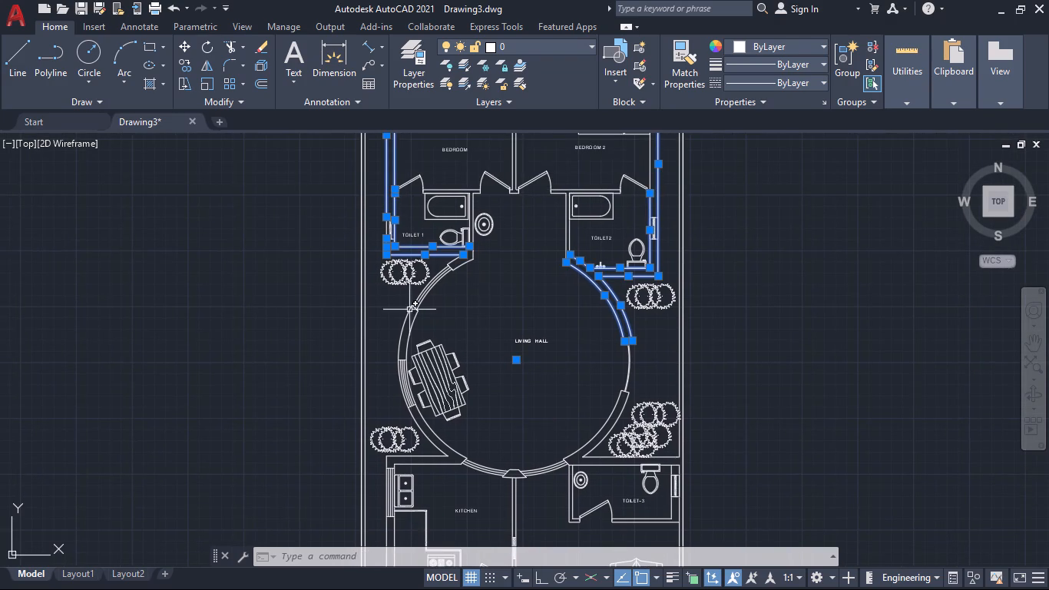
scroll(409, 312, up, 2)
click(541, 187)
click(519, 174)
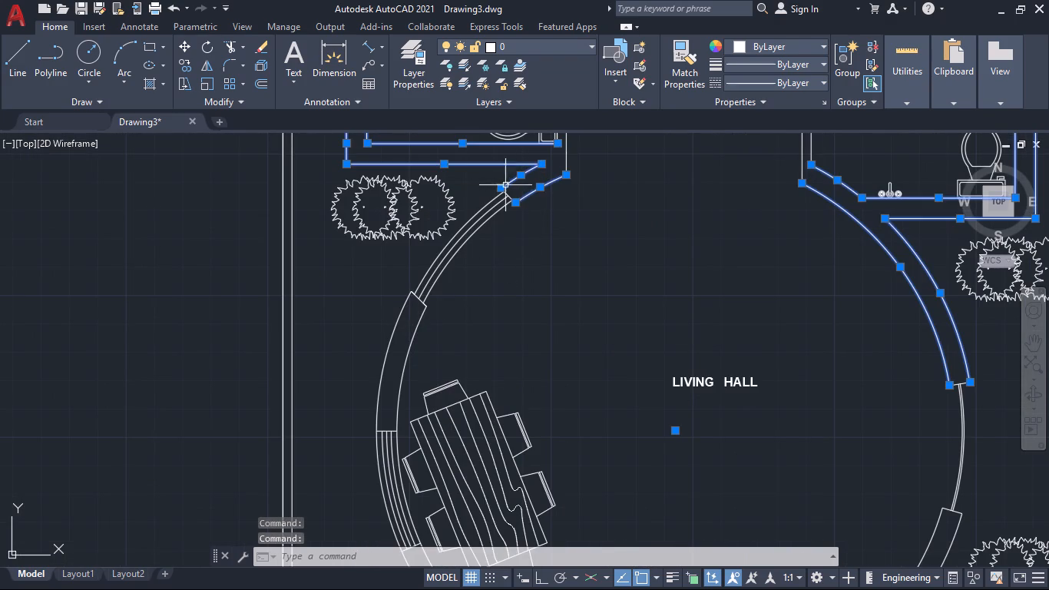
click(420, 324)
click(393, 326)
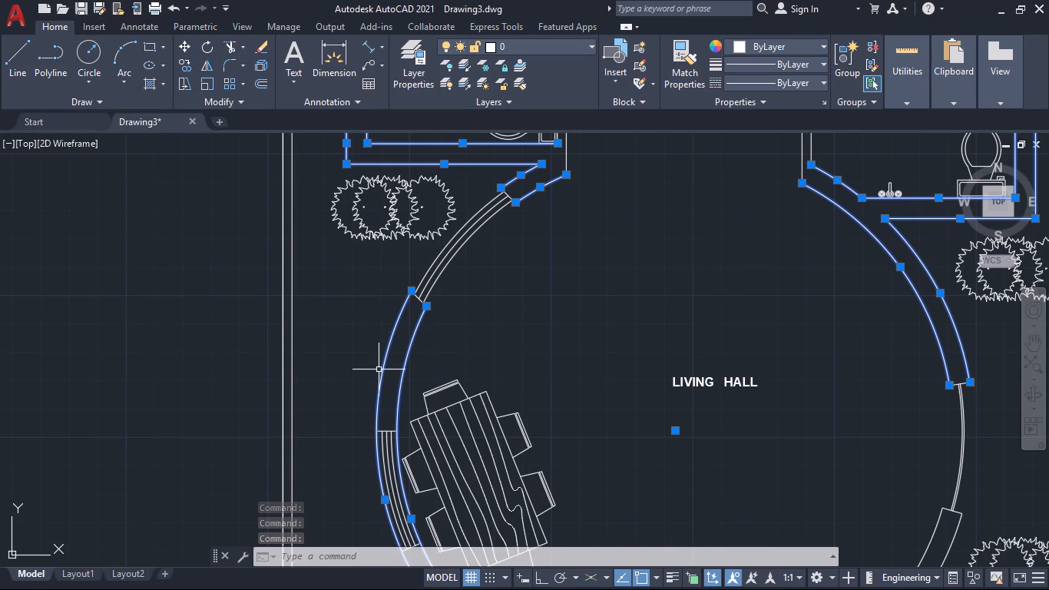
Add both curved living hall wall lines near Toilet-3 and the two horizontal wall lines above Toilet-3 to the selection.
scroll(555, 360, down, 2)
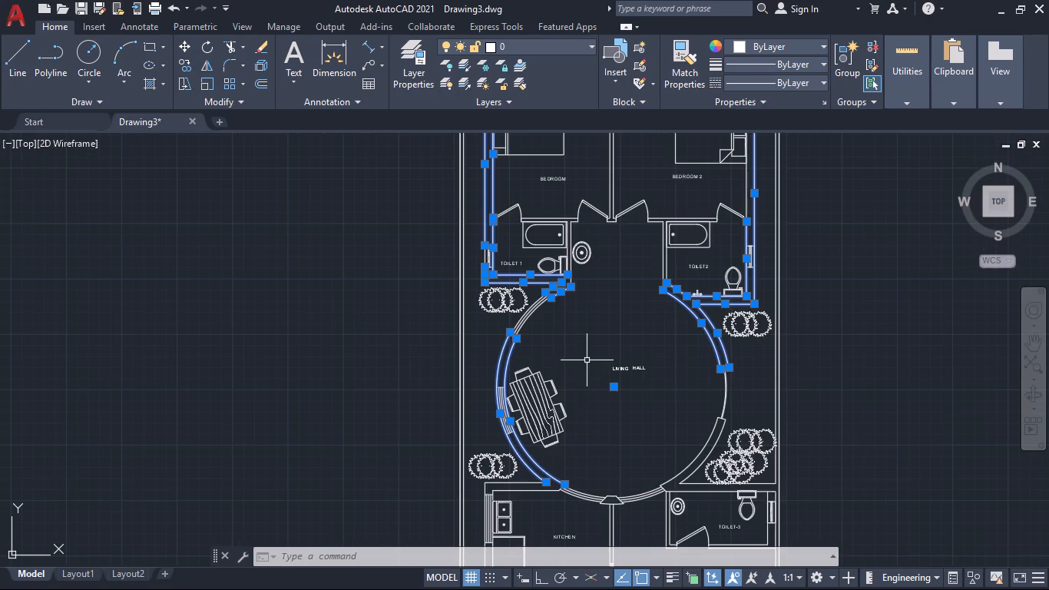
middle_drag(636, 447, 581, 359)
scroll(640, 363, up, 2)
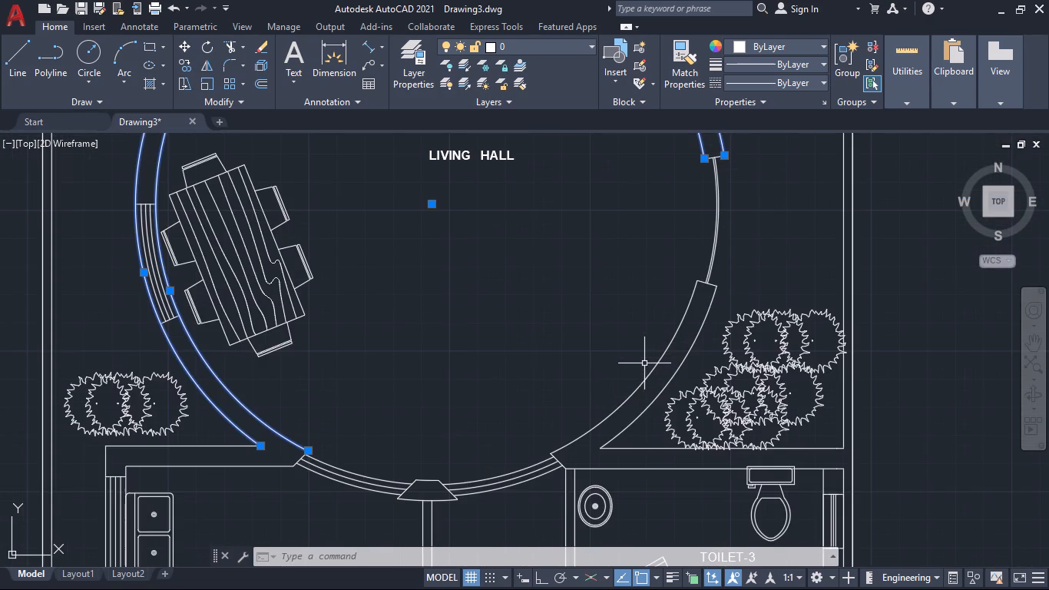
click(653, 369)
click(675, 376)
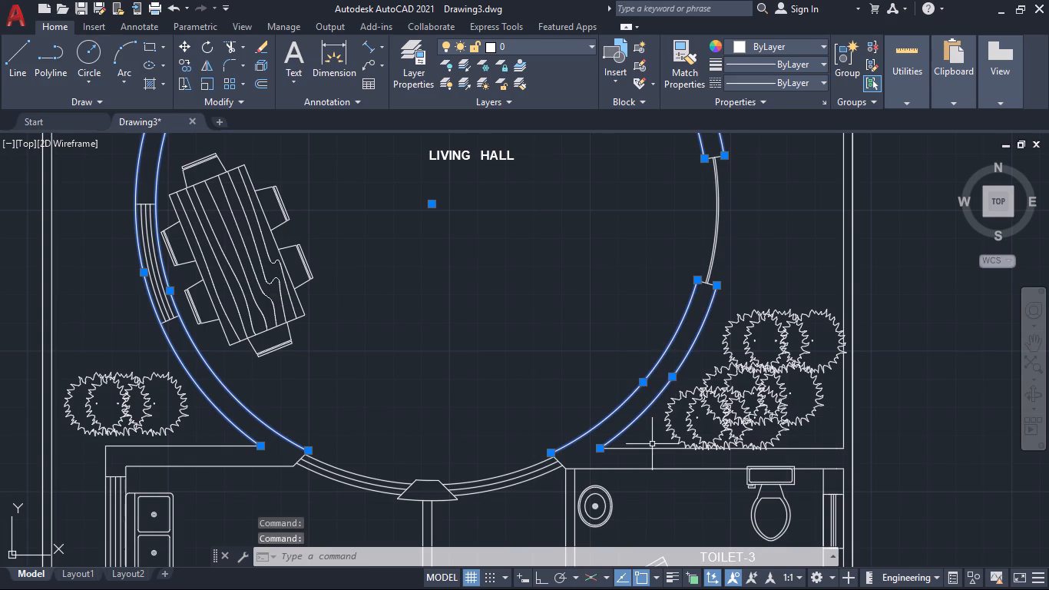
click(656, 449)
click(660, 471)
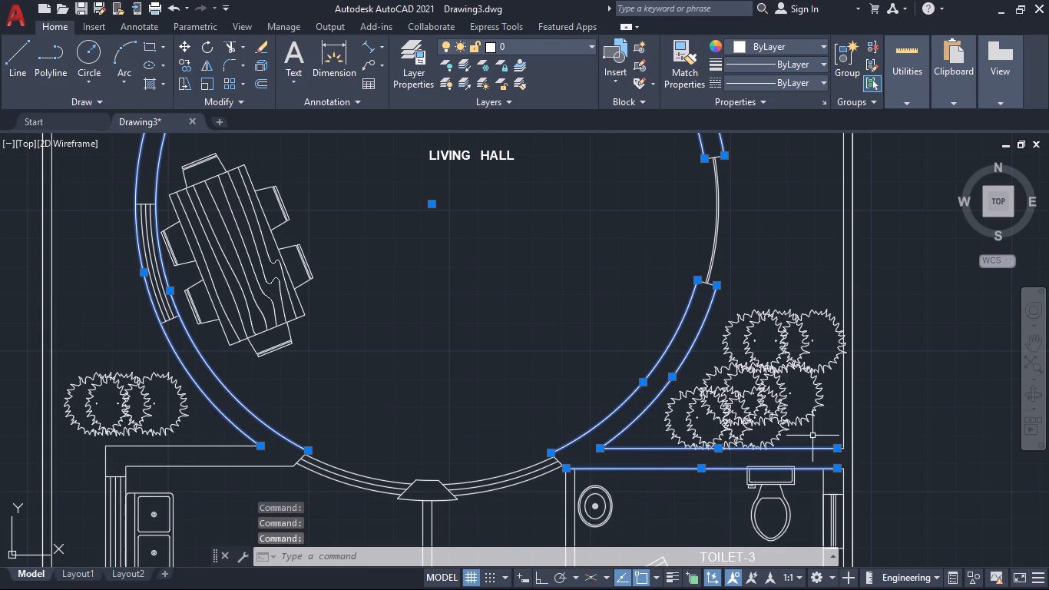
Add Toilet-3's inner side wall line to the selection, leaving the long vertical line on its outer side out of it.
scroll(825, 433, down, 3)
scroll(842, 480, up, 3)
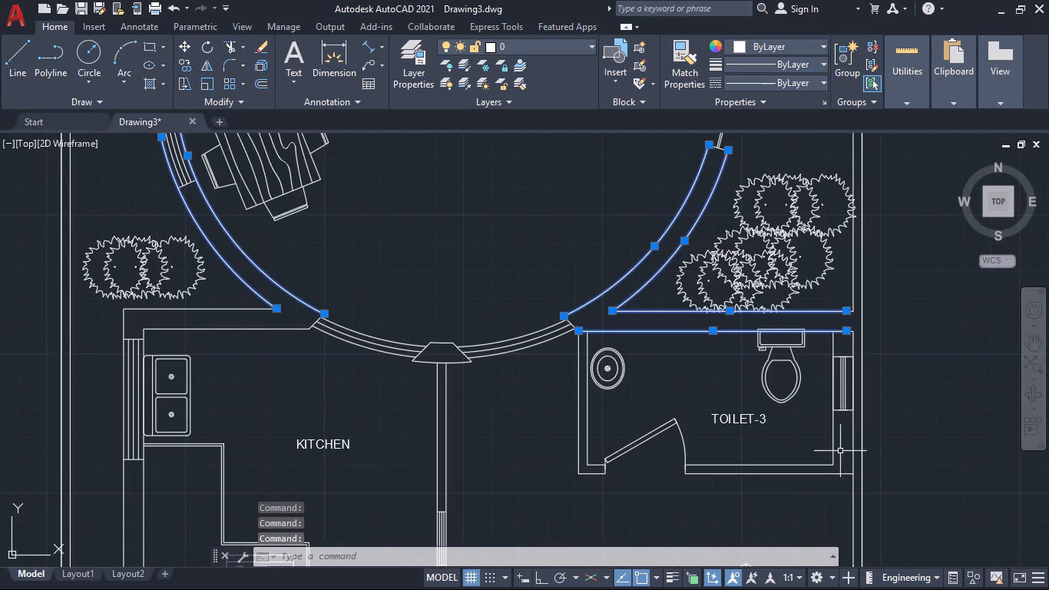
click(854, 440)
click(837, 436)
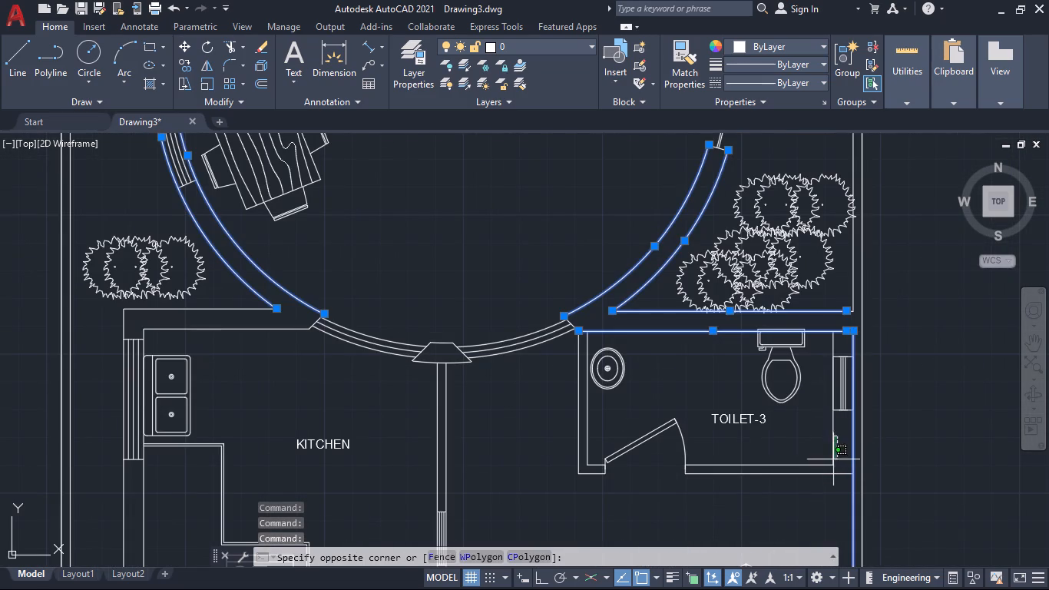
click(832, 457)
click(833, 472)
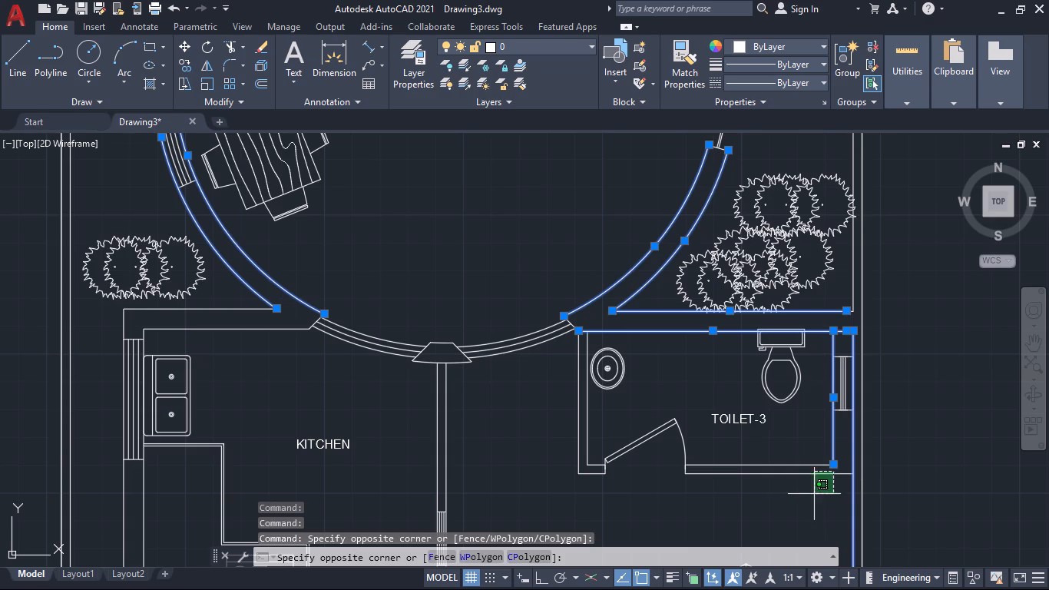
click(838, 499)
scroll(824, 505, down, 1)
middle_drag(811, 508, 786, 366)
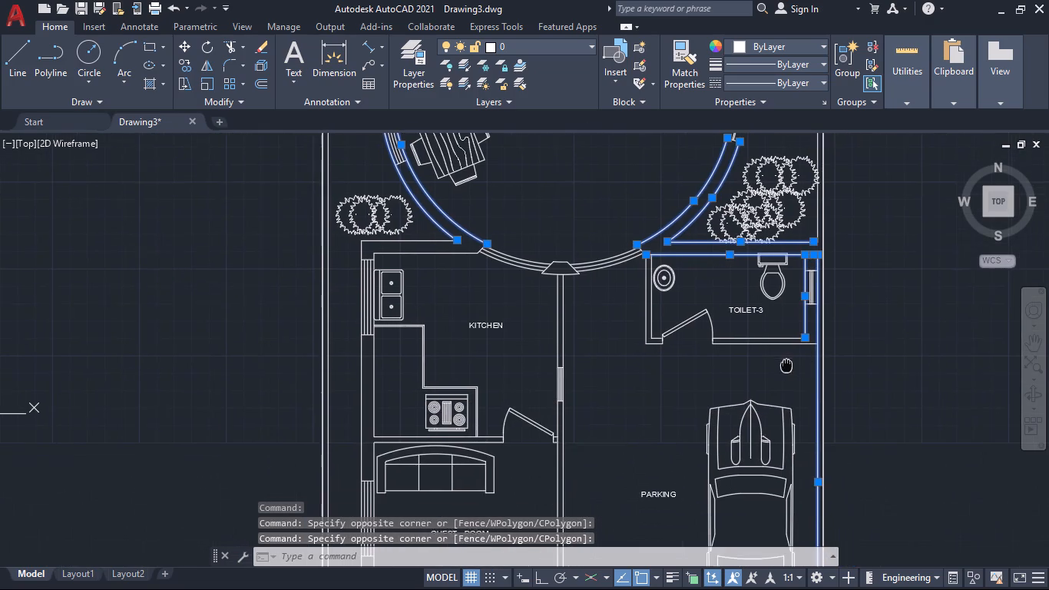
middle_drag(786, 366, 786, 364)
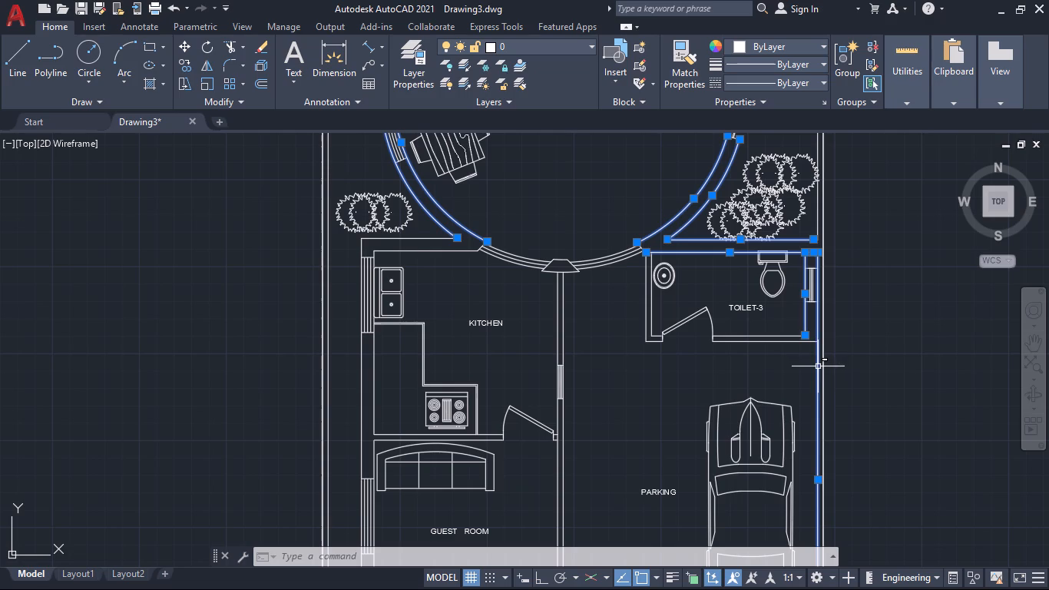
shift+click(818, 366)
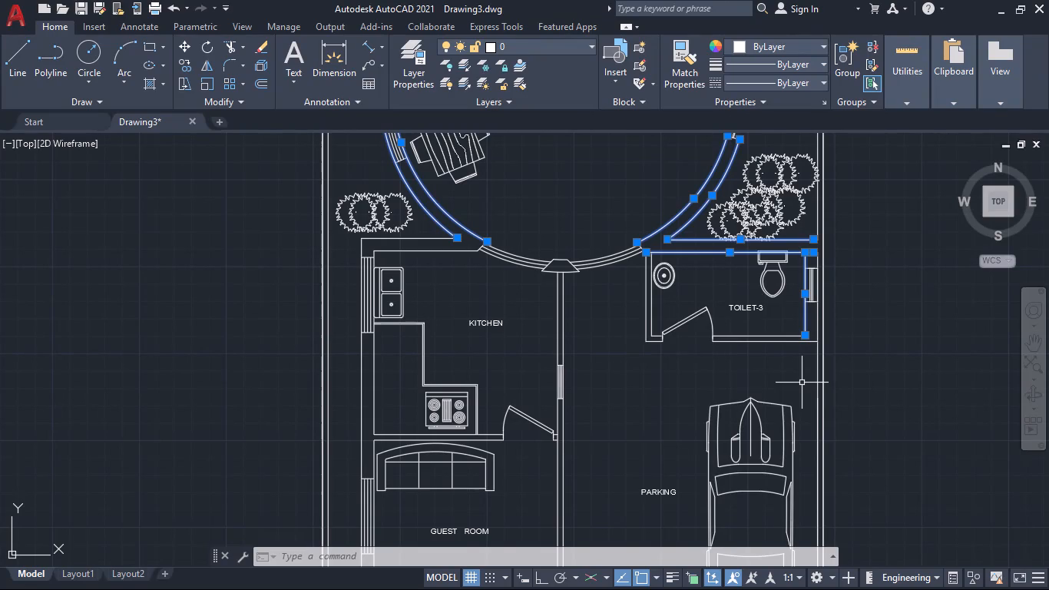
Add the kitchen's outer wall lines to the selection: both horizontal lines above it and both vertical lines on the sink side.
middle_drag(659, 419, 732, 344)
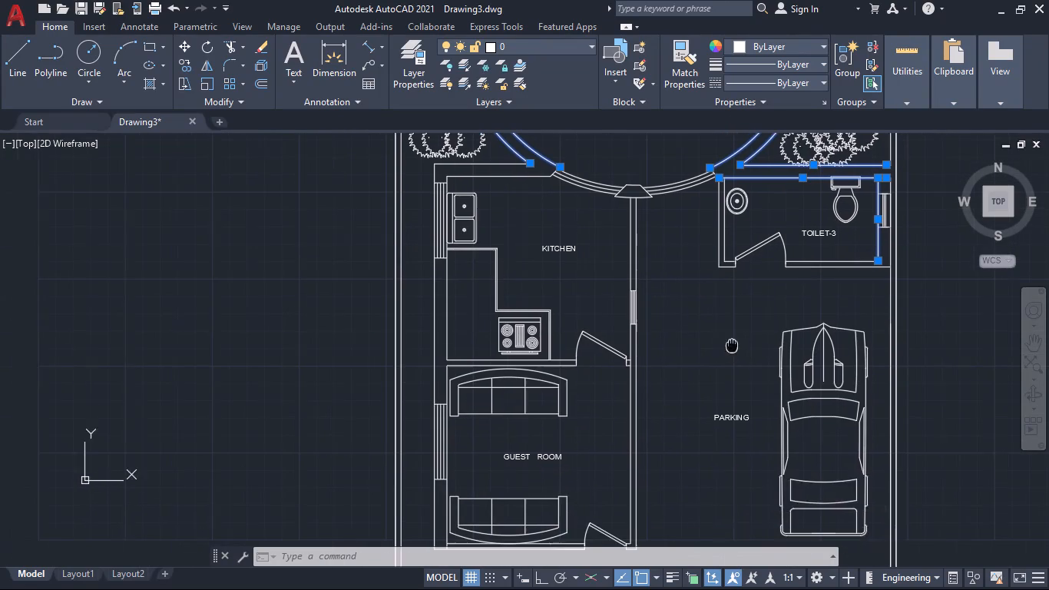
middle_drag(732, 344, 733, 344)
scroll(492, 292, down, 1)
scroll(490, 208, up, 3)
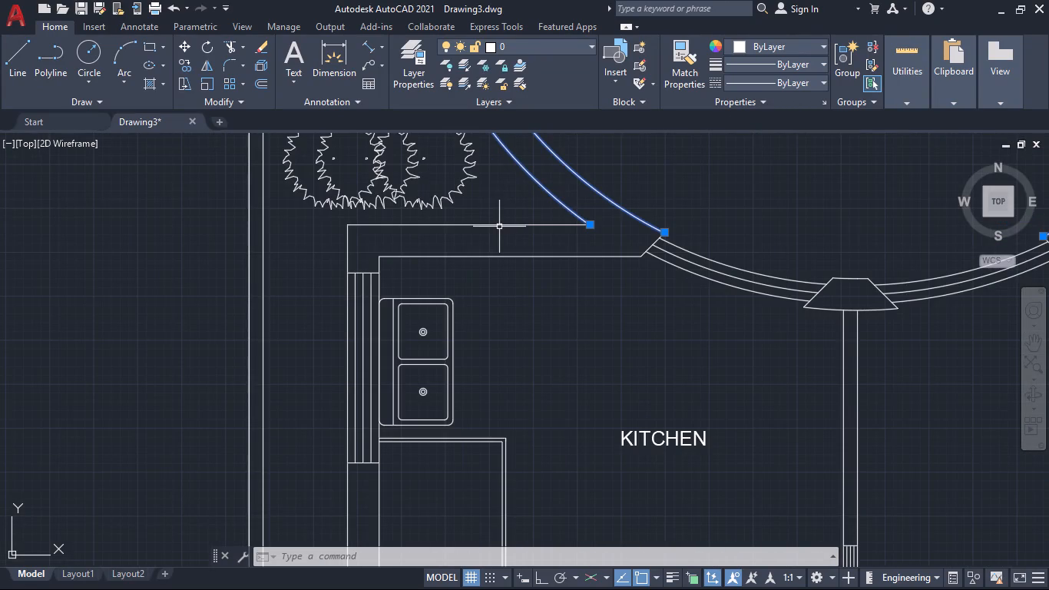
click(501, 224)
click(508, 252)
click(504, 257)
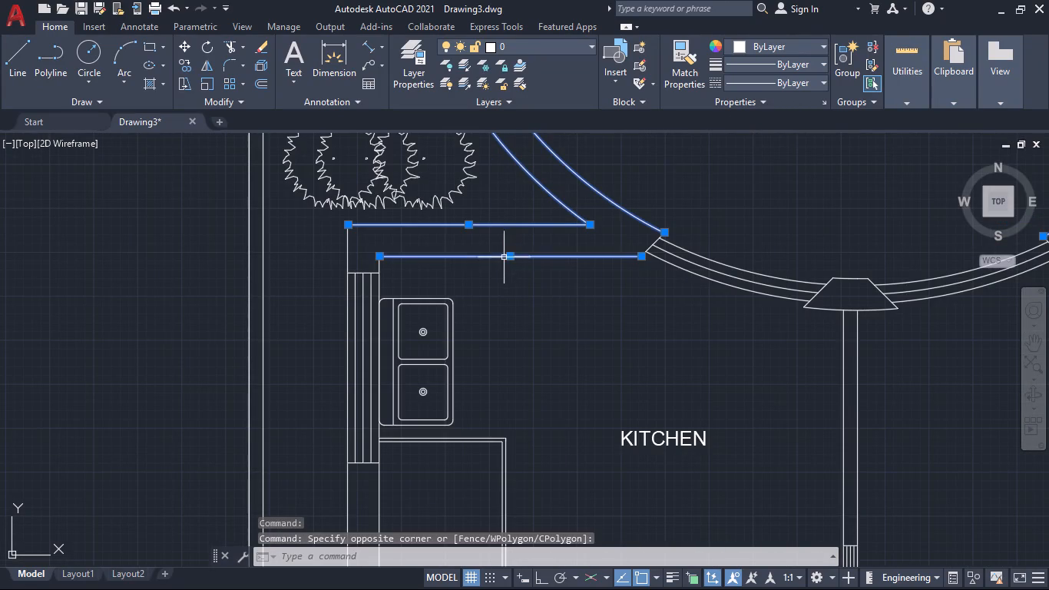
click(348, 258)
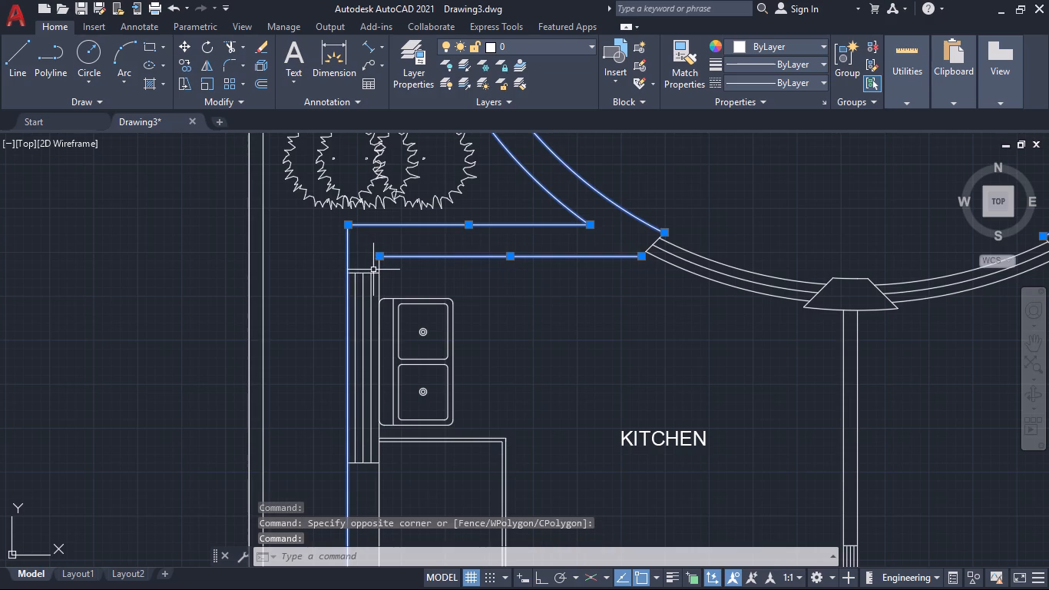
click(377, 270)
Add the guest room's inner vertical wall line on the window side to the selection.
scroll(536, 309, down, 1)
middle_drag(551, 326, 614, 206)
scroll(592, 250, up, 1)
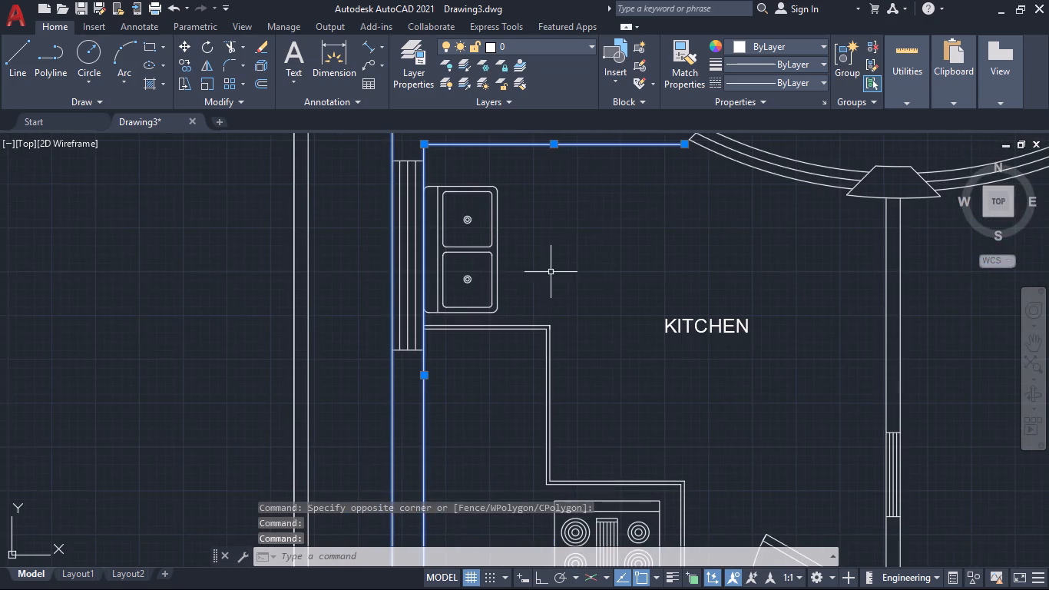
scroll(518, 389, down, 2)
middle_drag(510, 418, 518, 246)
scroll(518, 246, up, 1)
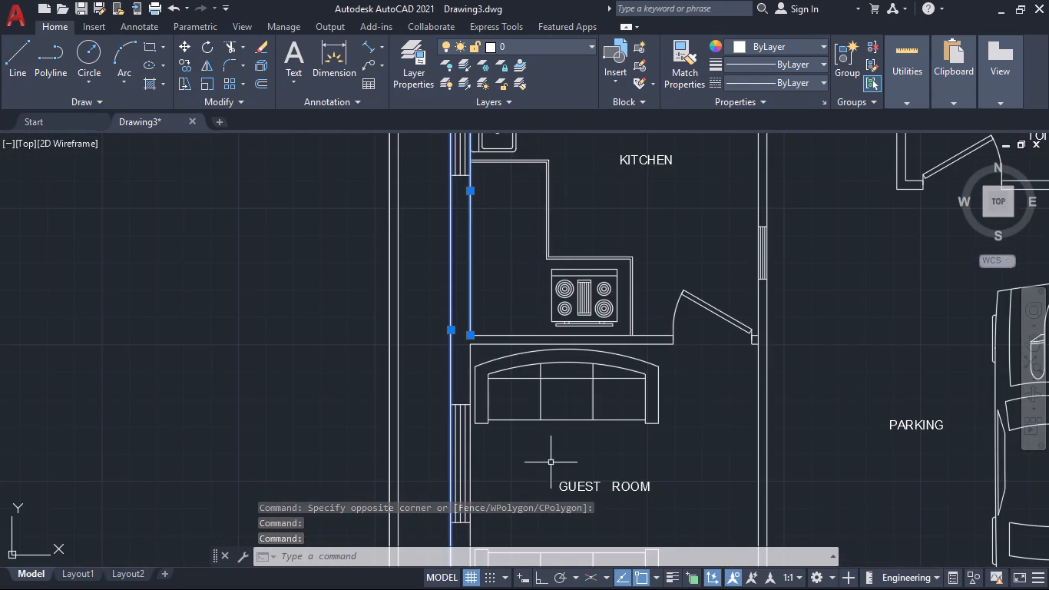
middle_drag(551, 462, 530, 257)
scroll(537, 295, down, 1)
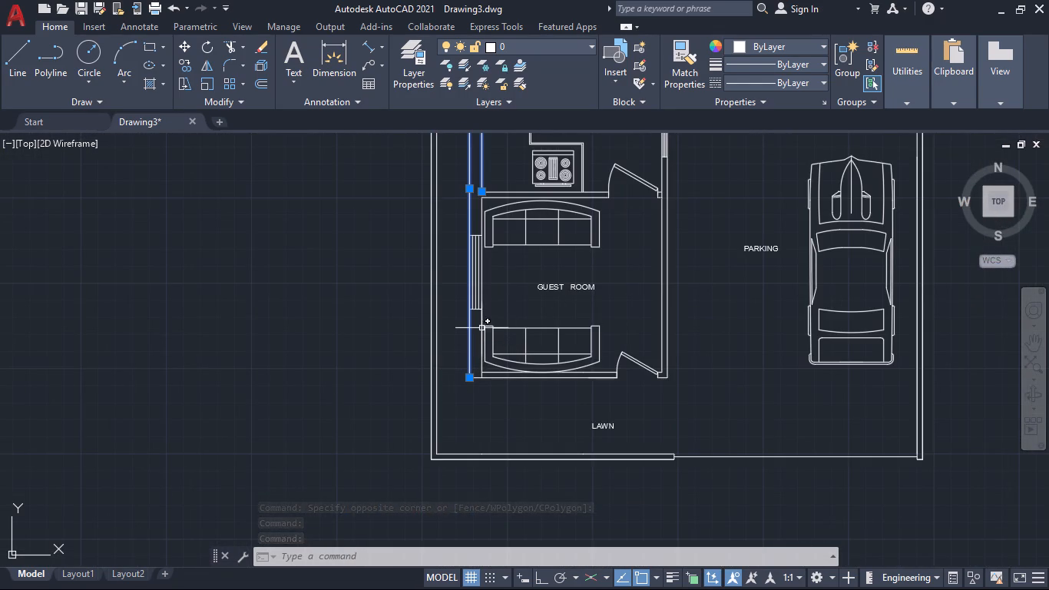
scroll(481, 325, up, 3)
click(474, 310)
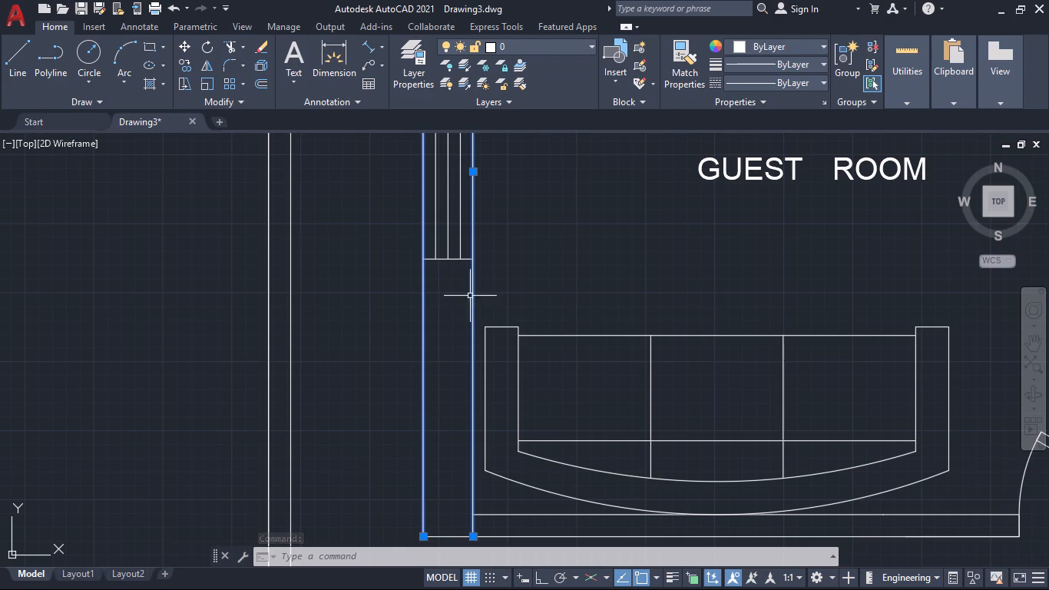
Inspect the whole floor plan to check that all outer wall lines are included in the selection.
scroll(472, 283, down, 6)
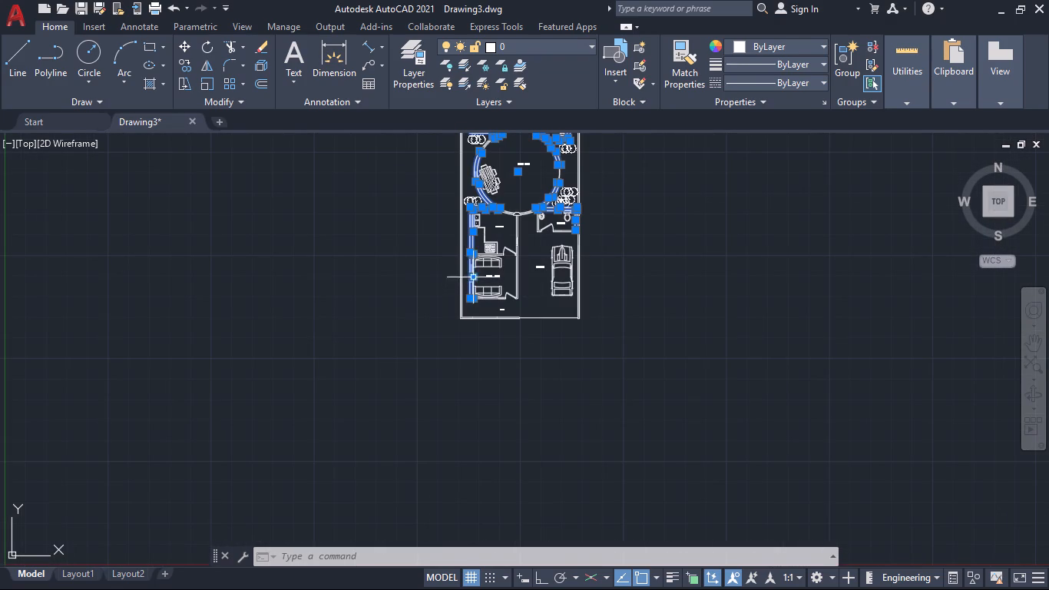
middle_drag(600, 201, 622, 312)
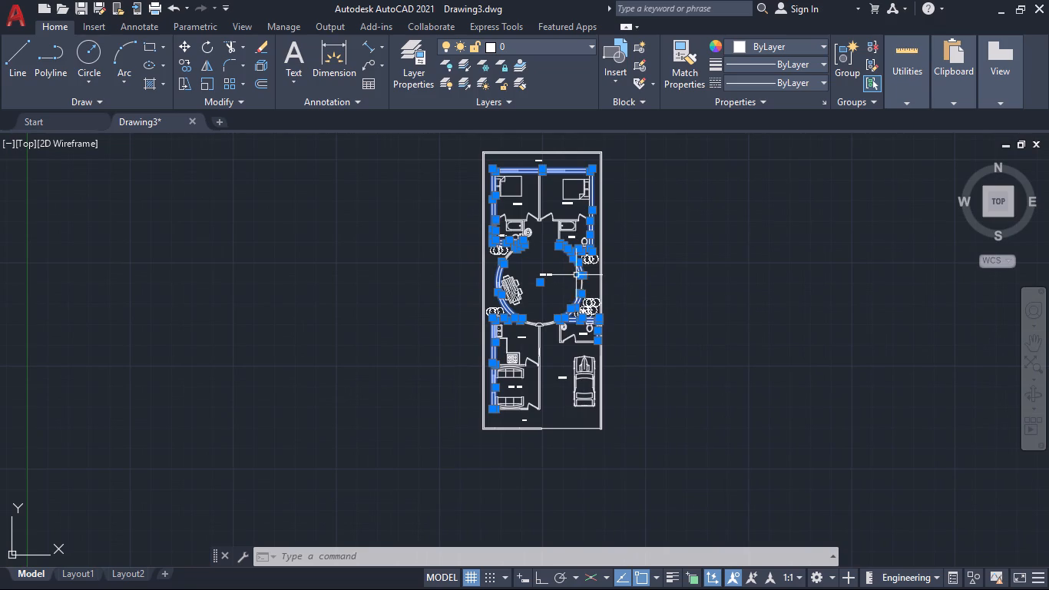
scroll(571, 273, up, 3)
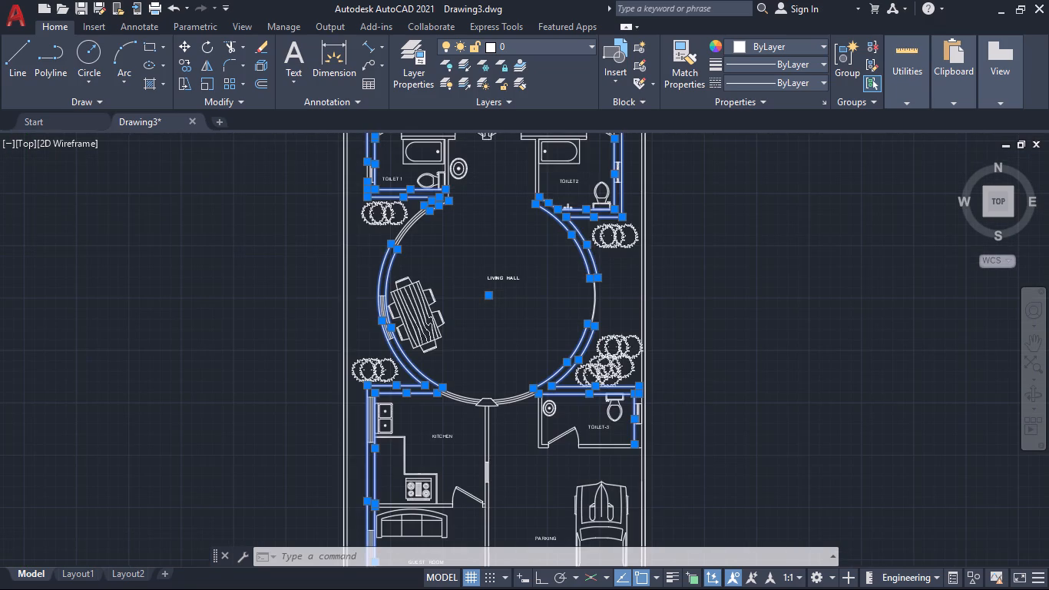
scroll(571, 273, down, 3)
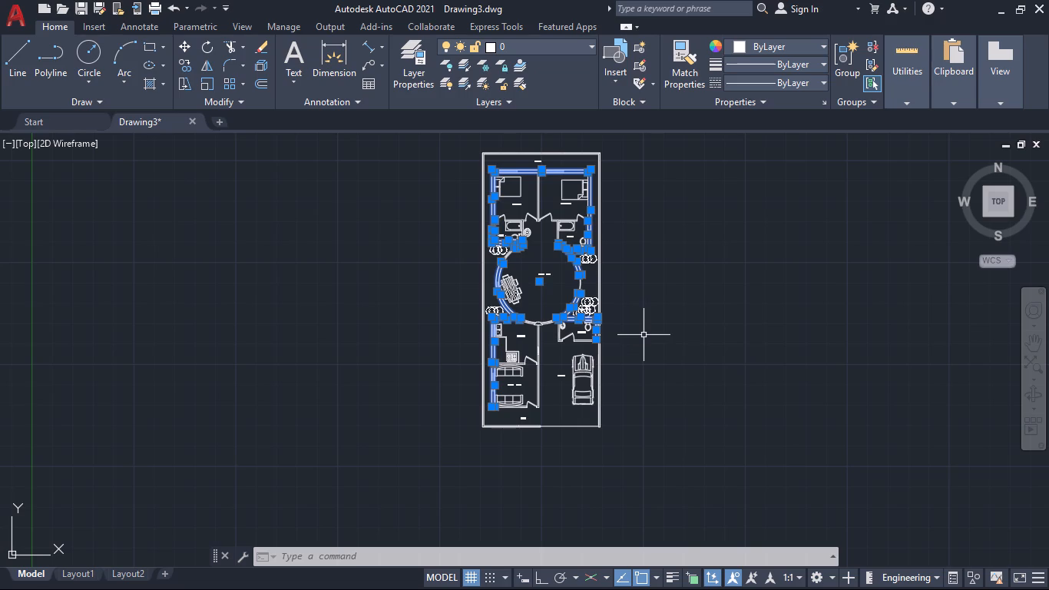
scroll(562, 364, up, 3)
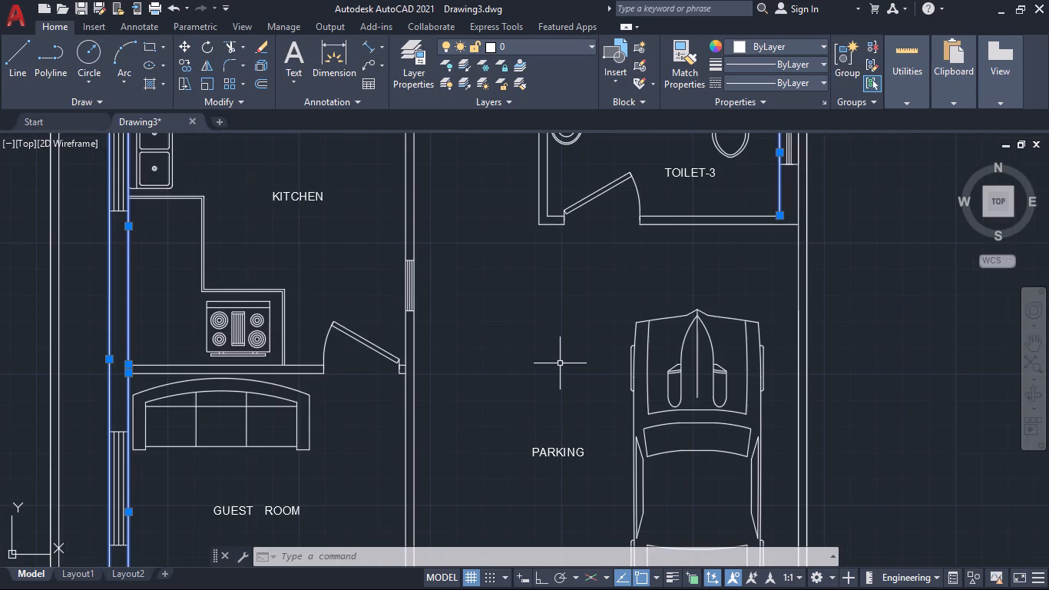
scroll(560, 363, up, 1)
middle_drag(515, 369, 608, 344)
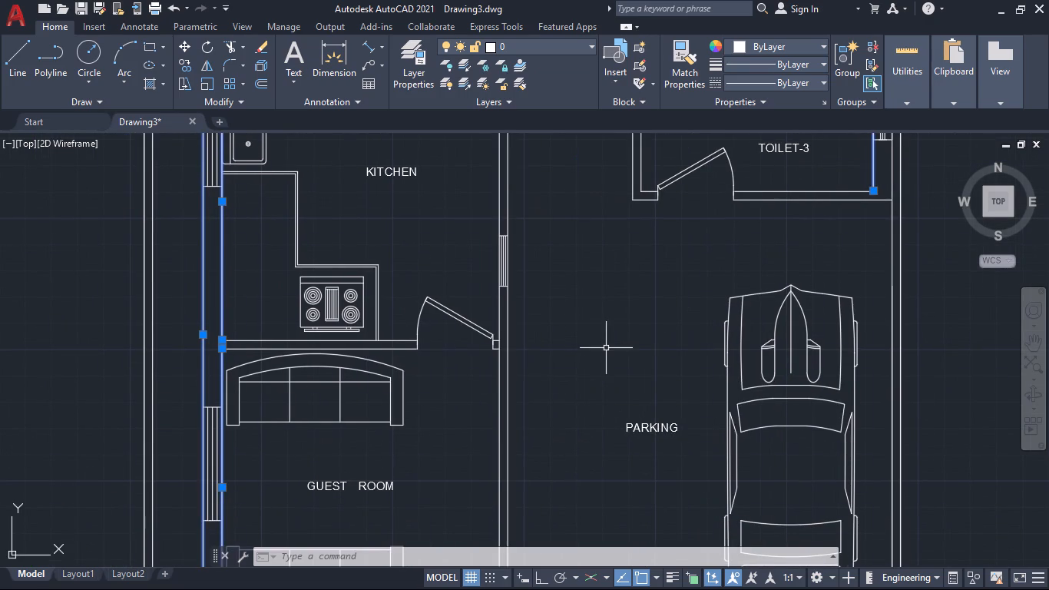
scroll(585, 456, up, 1)
middle_drag(585, 456, 597, 326)
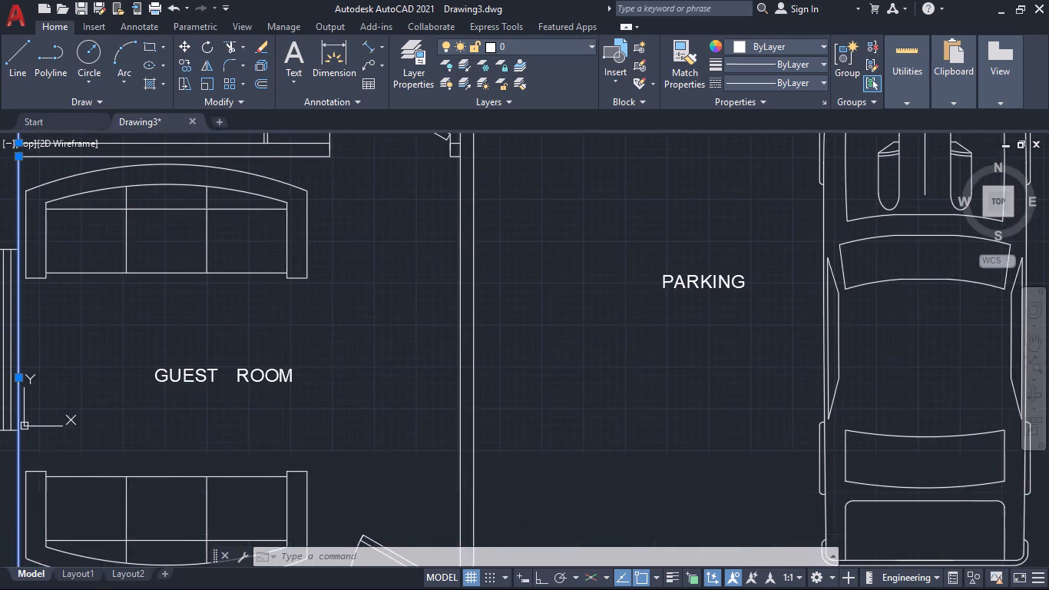
scroll(594, 348, down, 2)
scroll(431, 461, up, 2)
scroll(493, 462, down, 1)
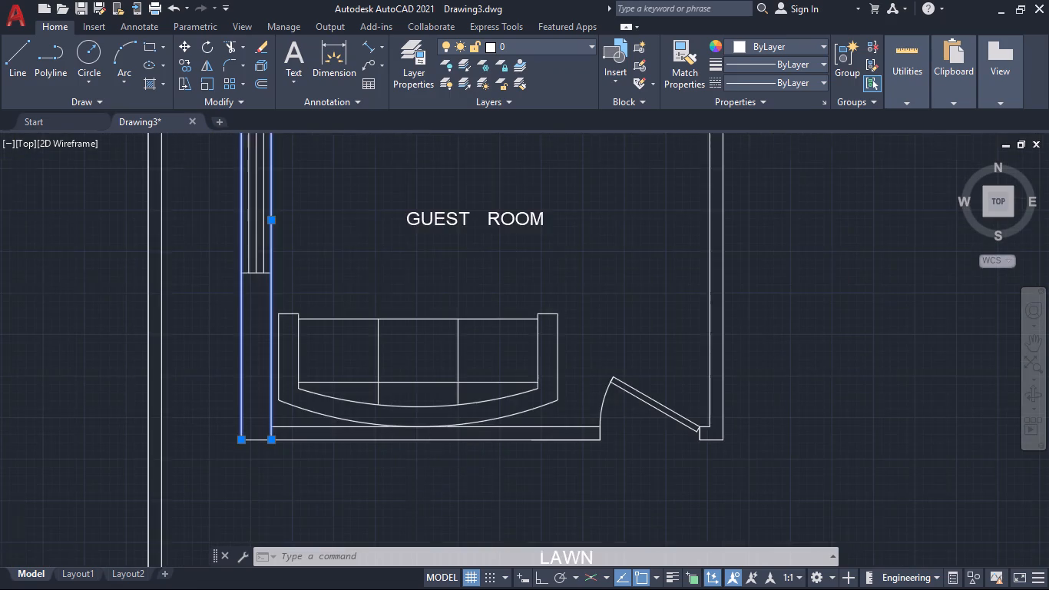
scroll(508, 463, down, 1)
middle_drag(669, 438, 577, 530)
scroll(680, 308, up, 1)
middle_drag(676, 320, 669, 416)
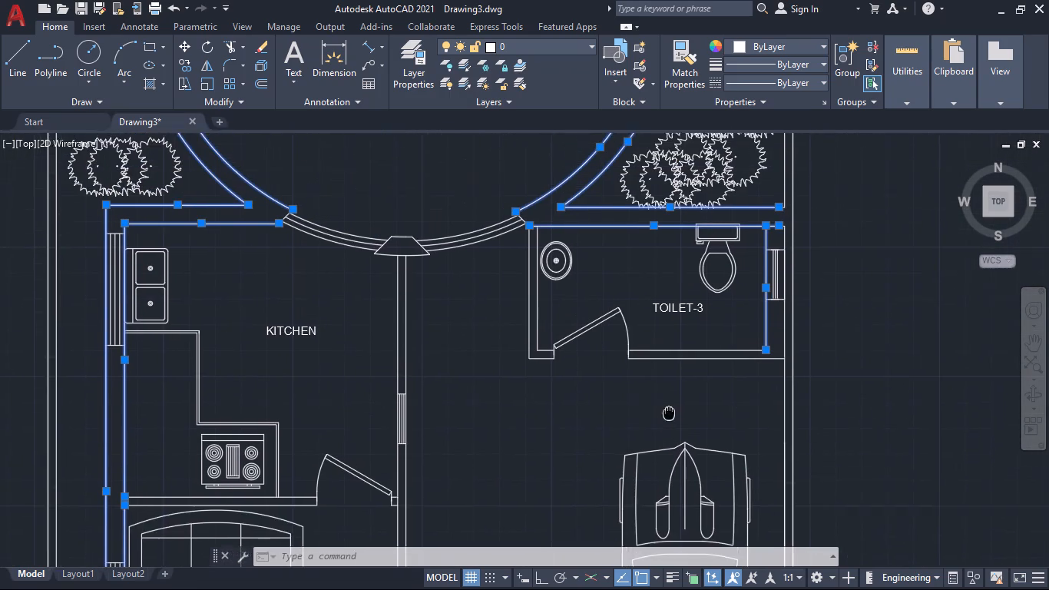
middle_drag(669, 416, 666, 440)
scroll(518, 446, down, 3)
scroll(641, 301, up, 1)
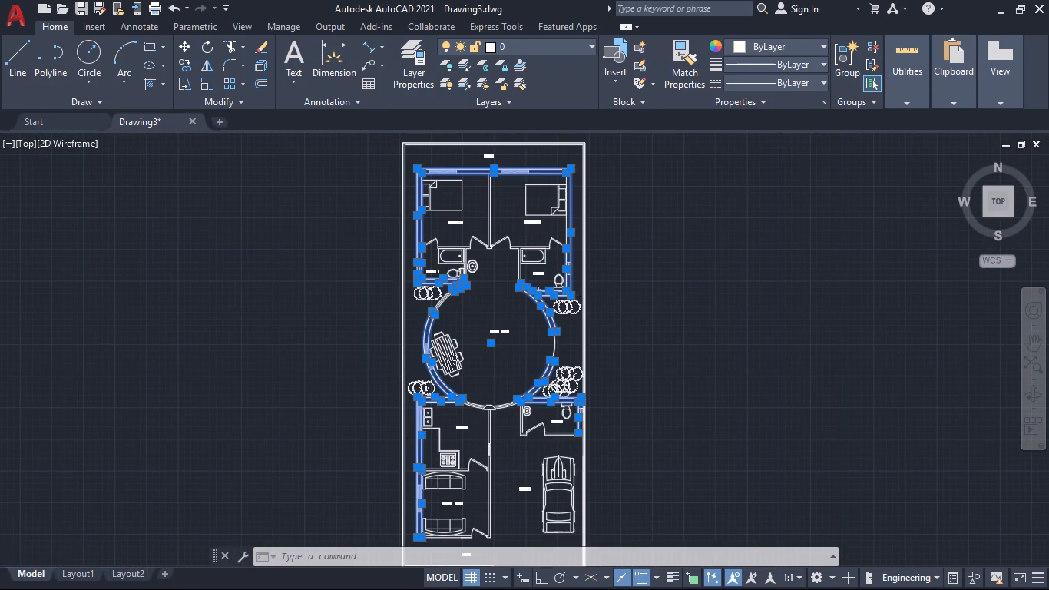
Assign the selected wall lines to the OUTERWALL layer.
click(585, 47)
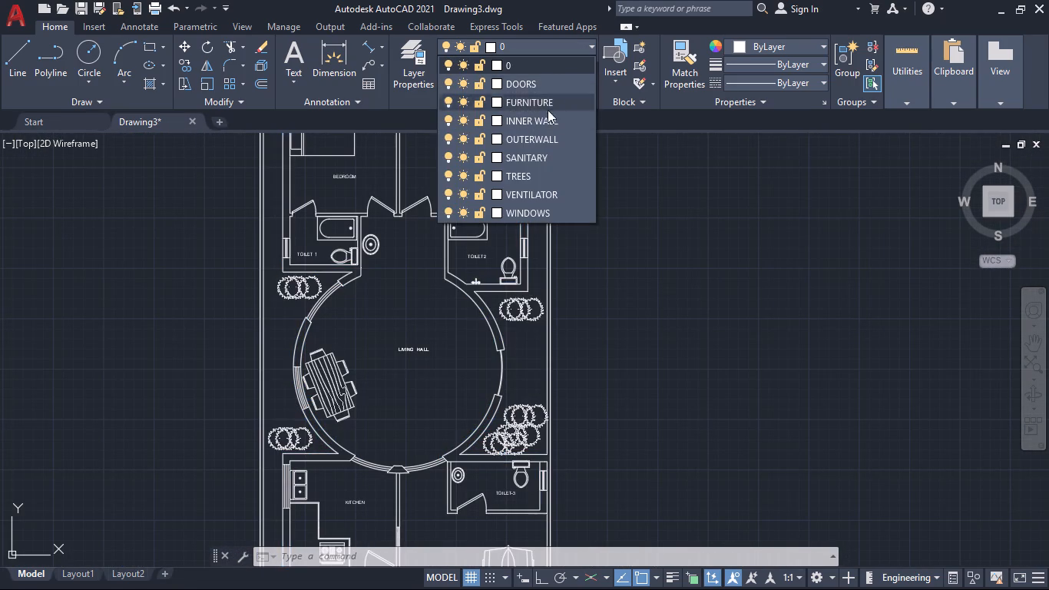
click(542, 141)
Set the OUTERWALL layer's colour to index colour 130 and clear the selection.
click(587, 43)
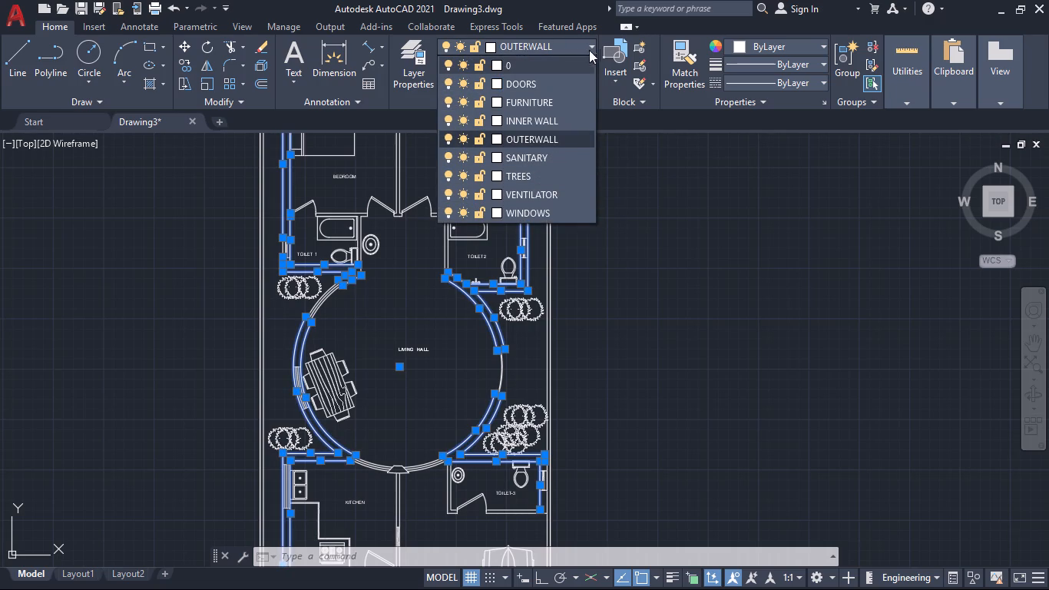
click(498, 141)
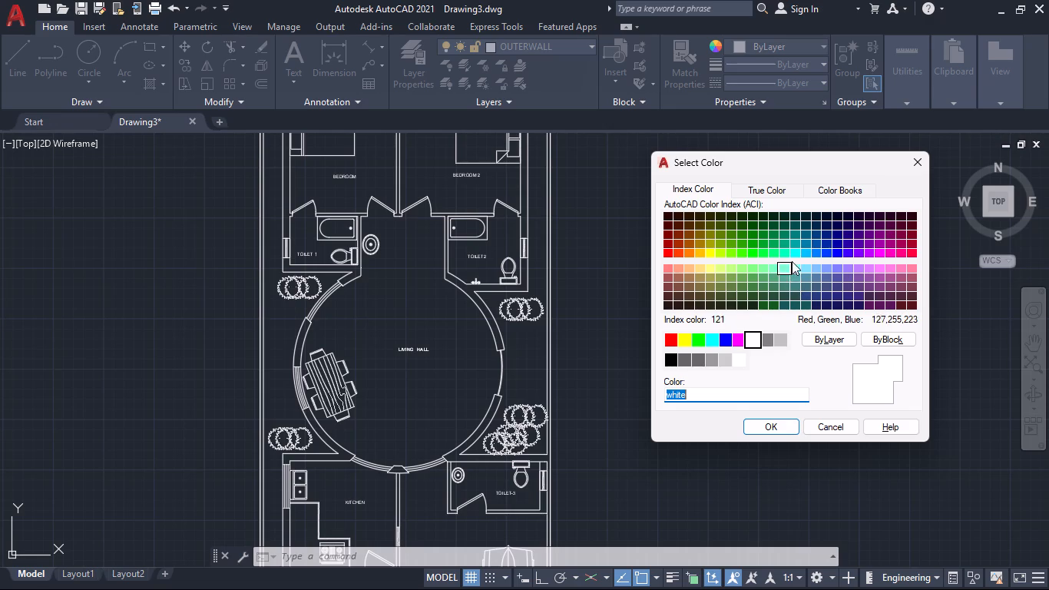
click(795, 254)
click(778, 426)
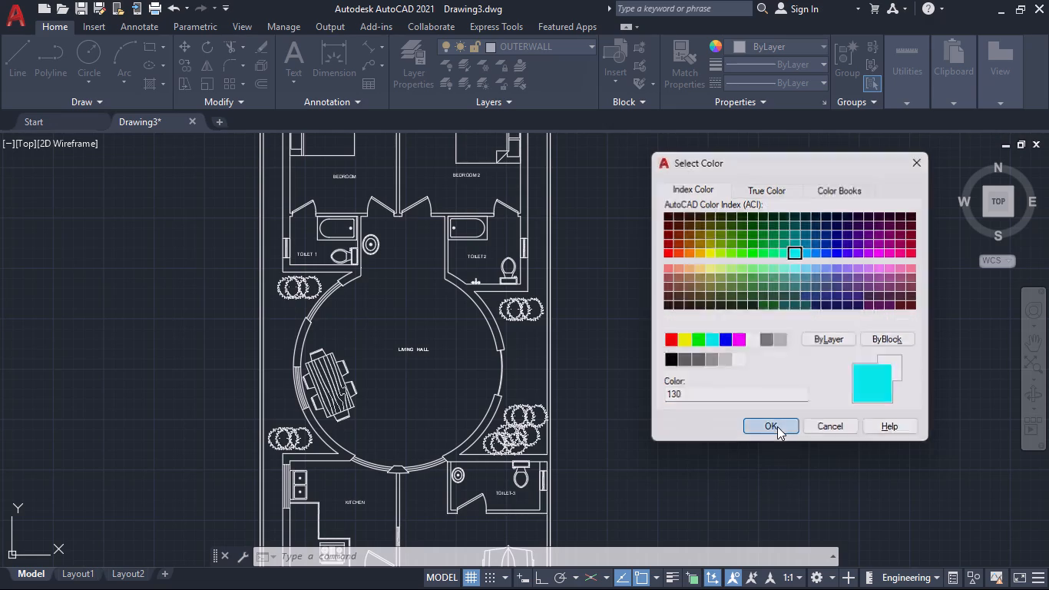
key(Escape)
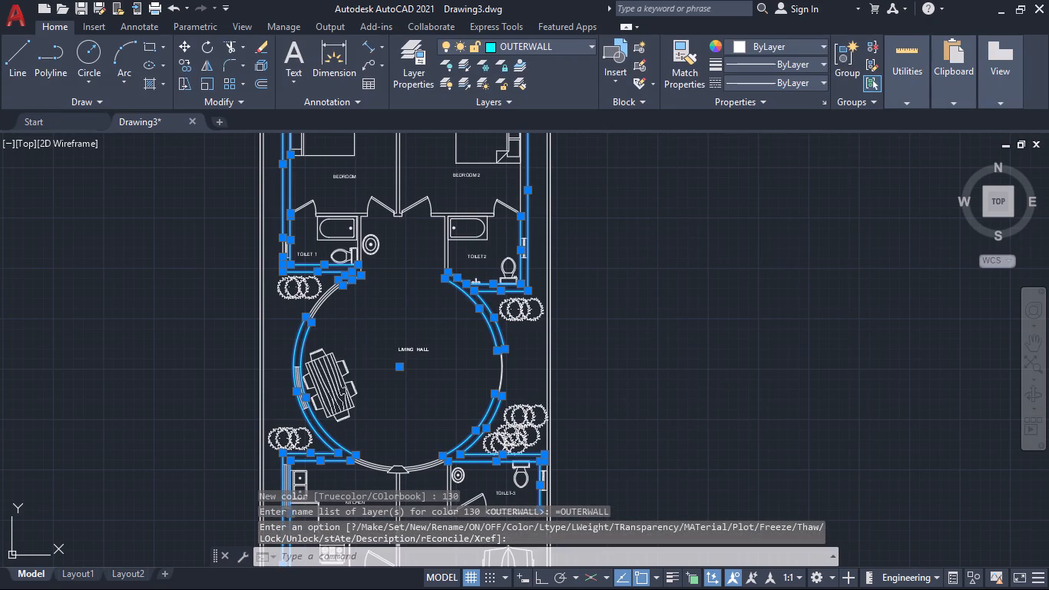
Set the INNER WALL layer's colour to index colour 50.
scroll(652, 239, down, 1)
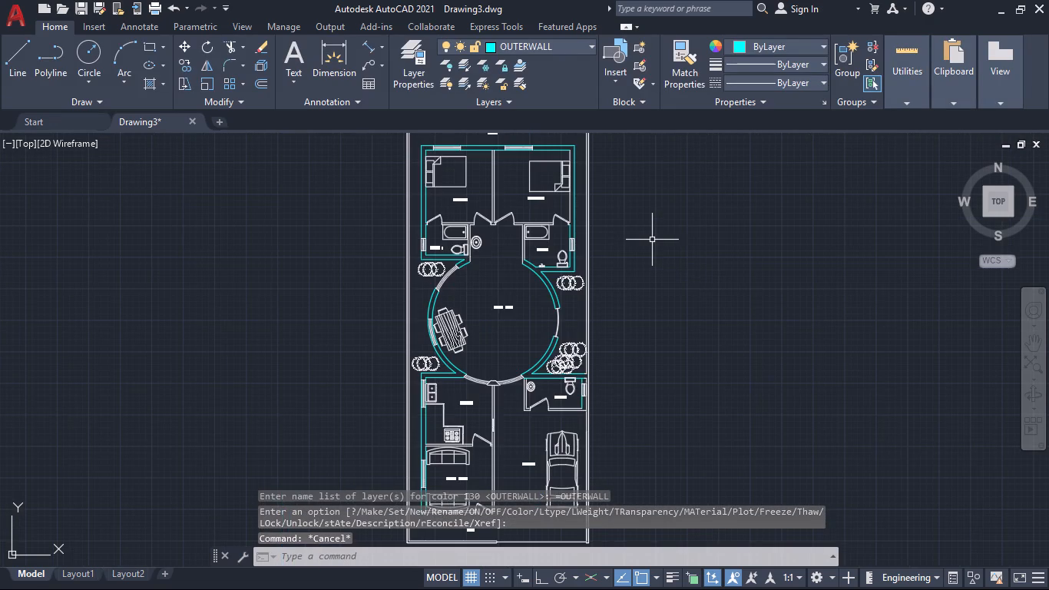
middle_drag(649, 283, 692, 233)
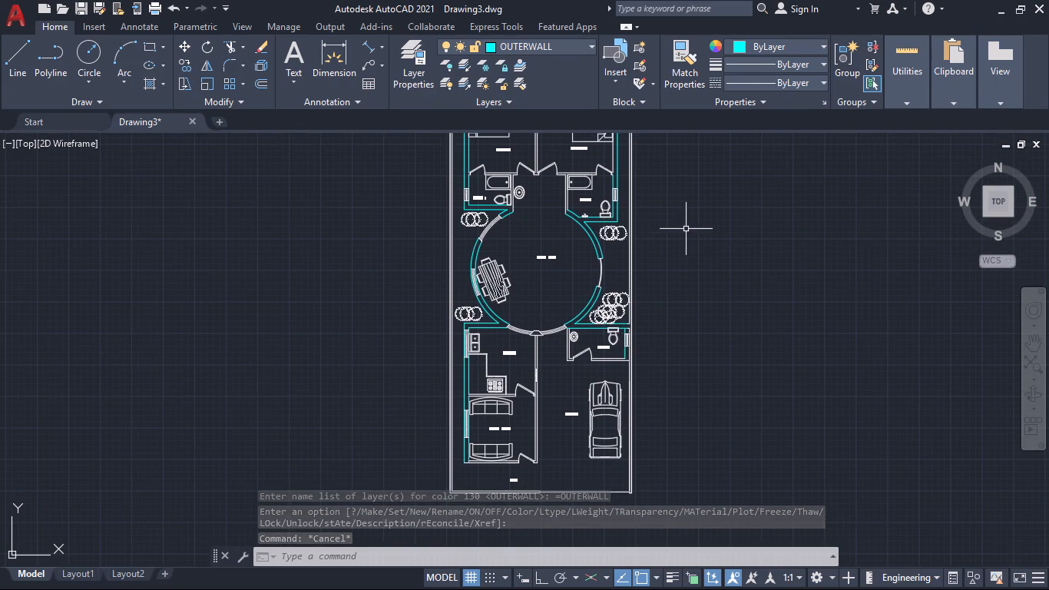
scroll(511, 188, up, 1)
scroll(548, 266, up, 1)
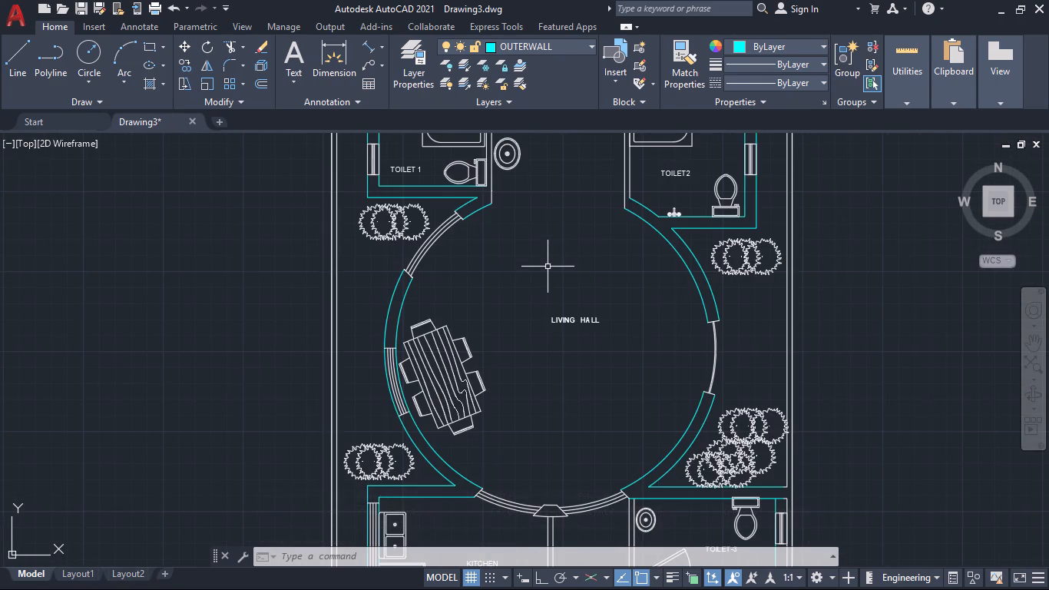
drag(534, 446, 543, 365)
middle_drag(546, 397, 524, 323)
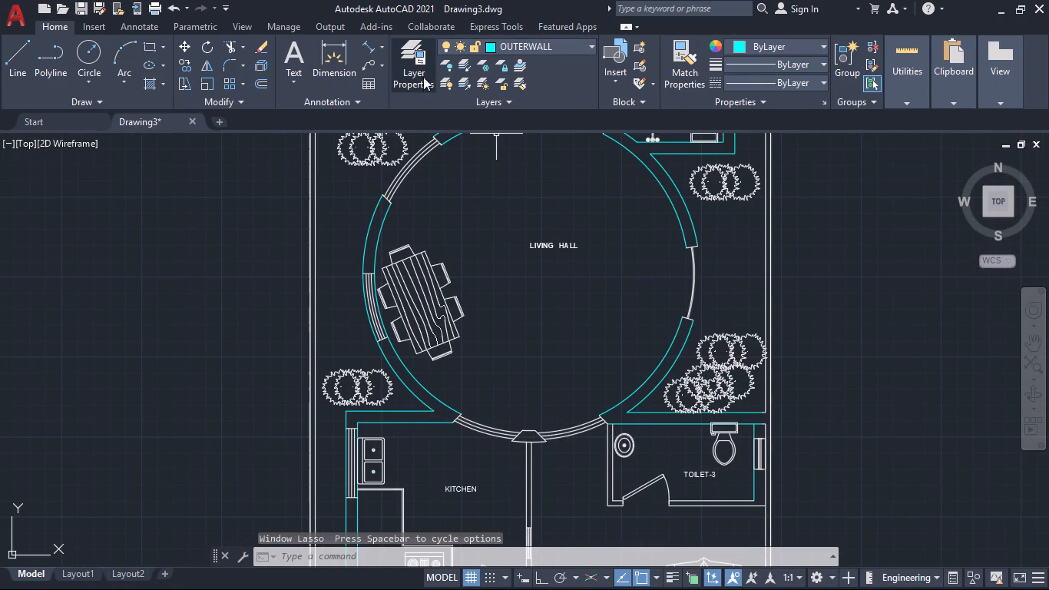
click(422, 83)
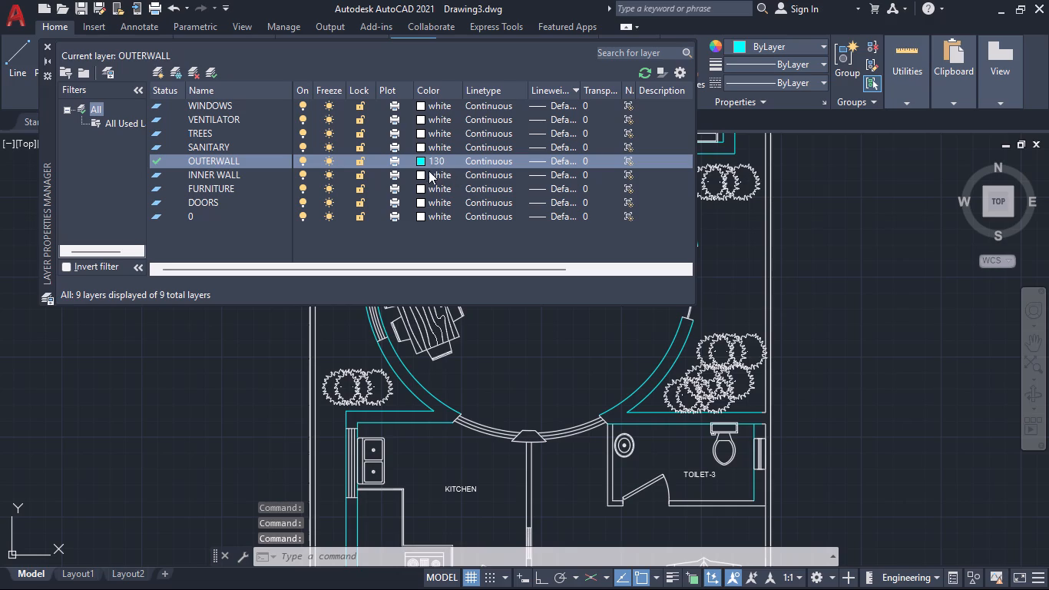
click(422, 177)
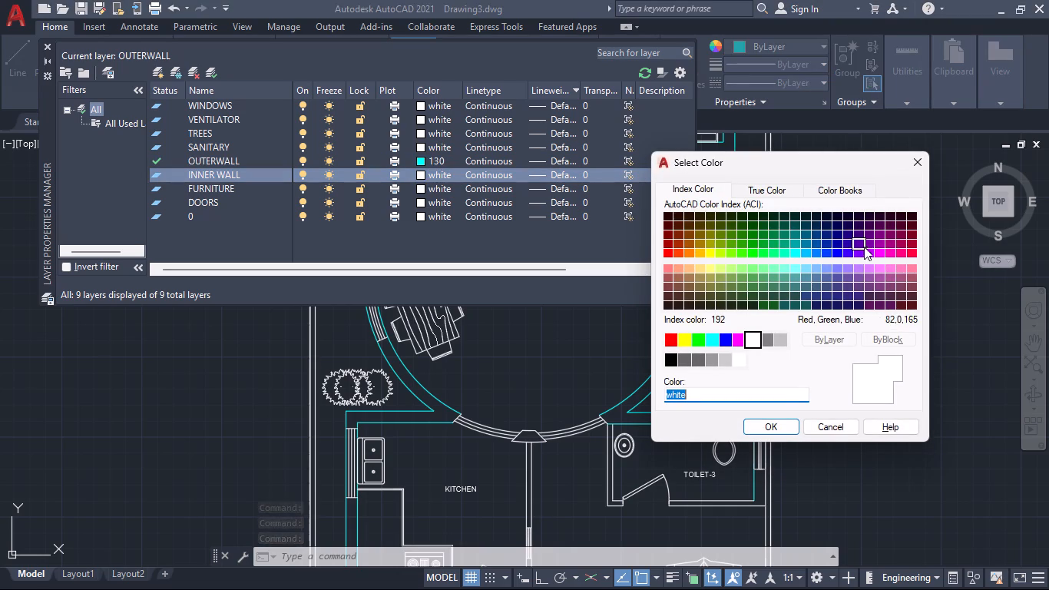
click(710, 254)
click(782, 426)
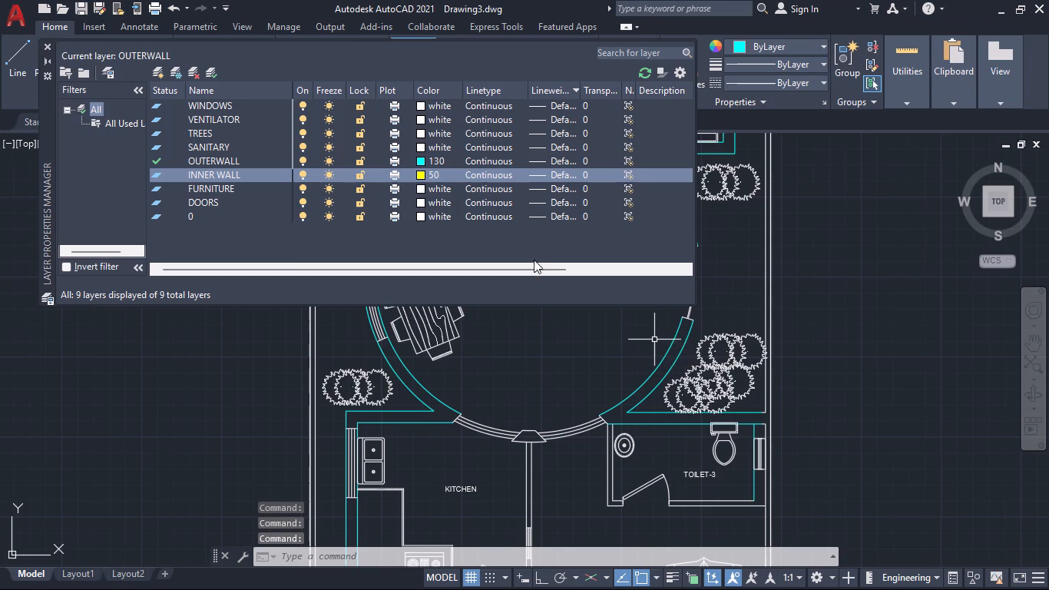
Set the FURNITURE layer's colour to index colour 18 and the DOORS layer's colour to index colour 241.
click(421, 191)
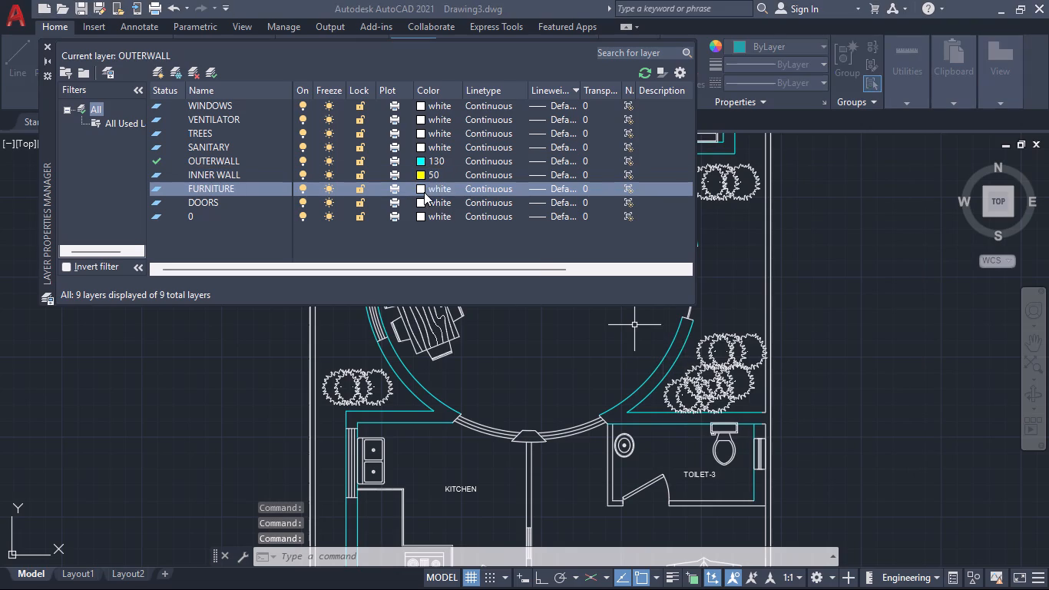
click(667, 216)
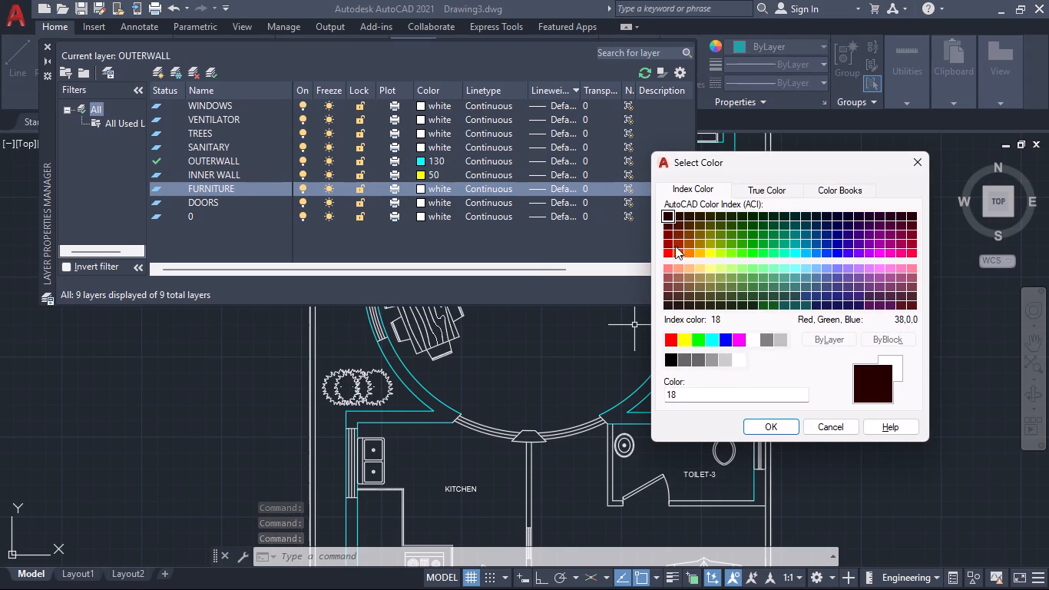
click(760, 425)
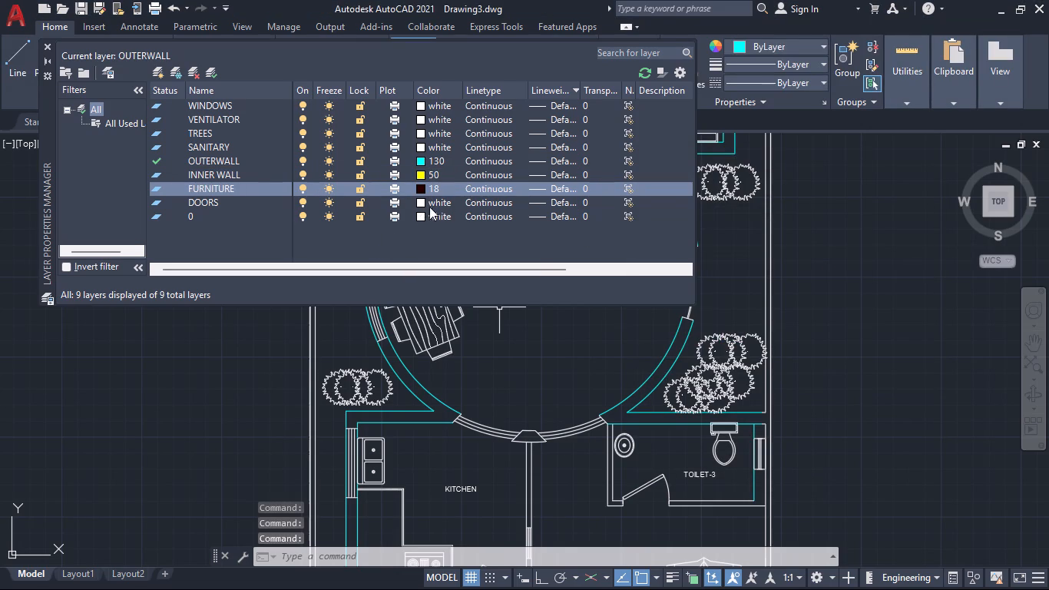
click(422, 201)
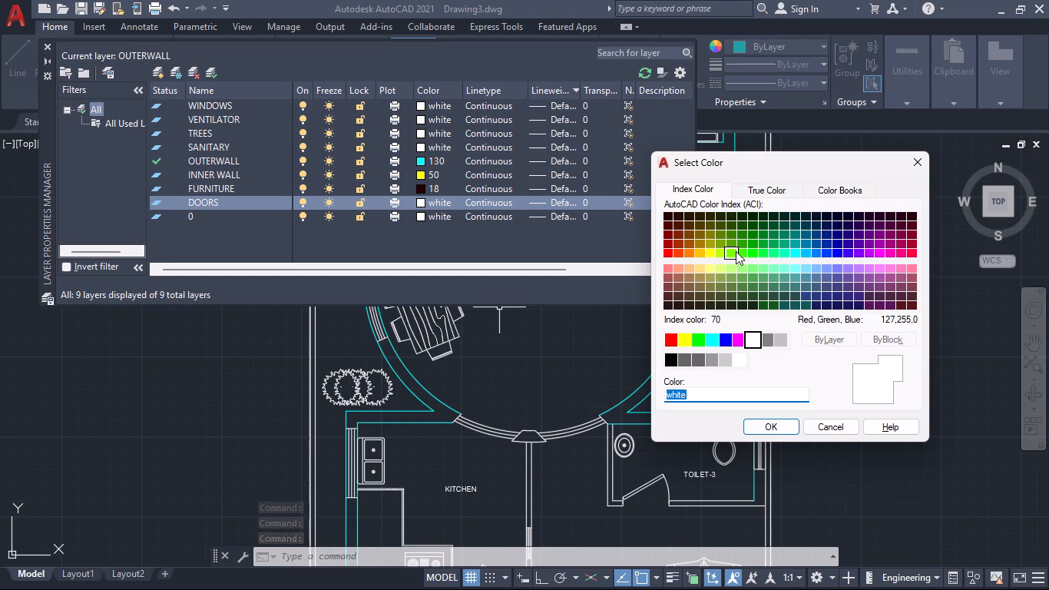
click(912, 267)
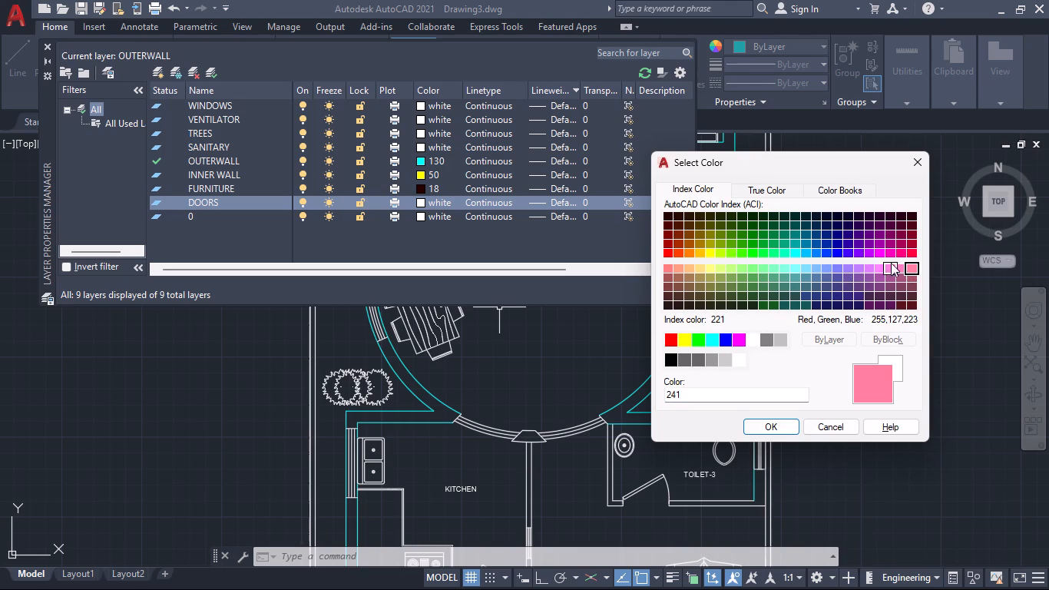
click(779, 430)
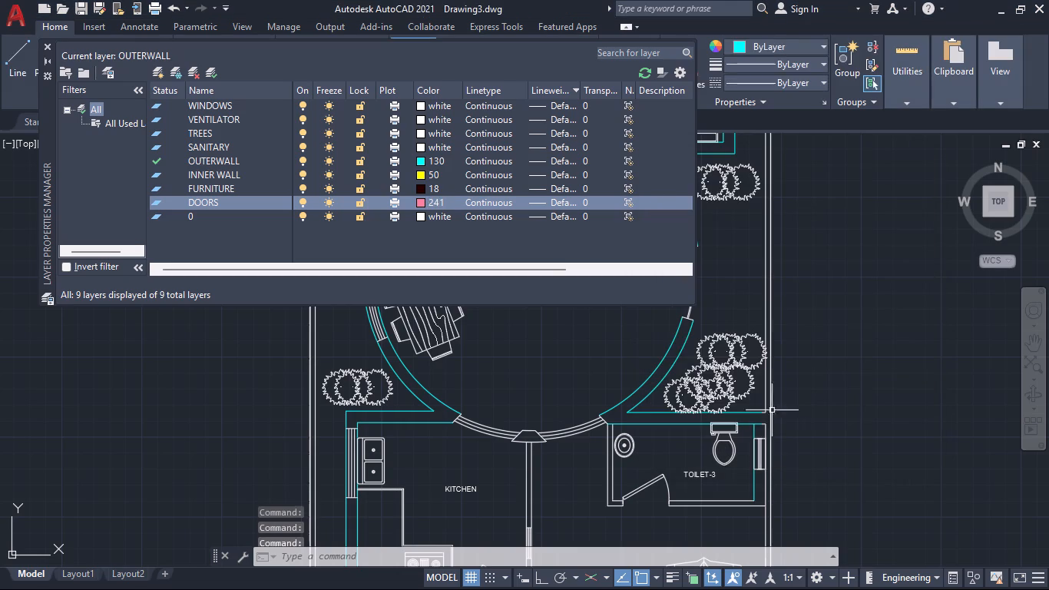
Set the SANITARY layer's colour to red and the TREES layer's colour to index colour 102.
scroll(413, 191, up, 2)
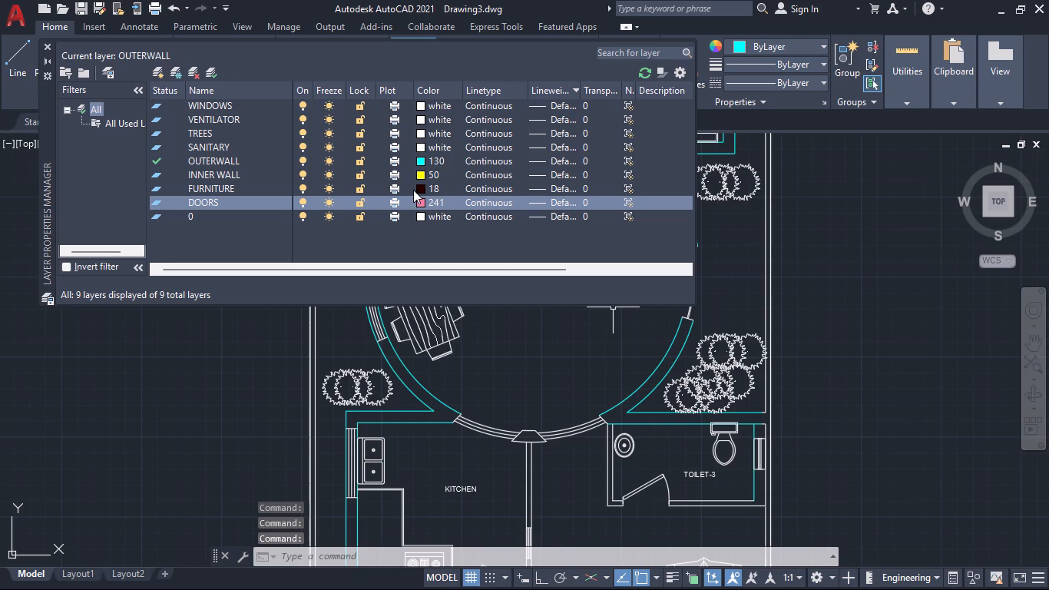
scroll(413, 190, up, 1)
click(426, 146)
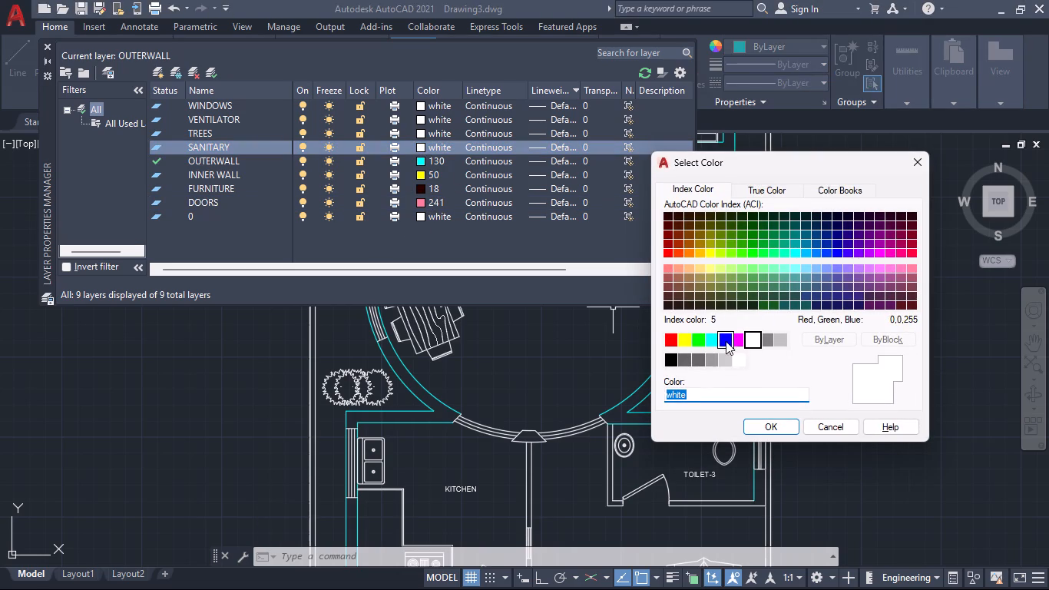
click(672, 341)
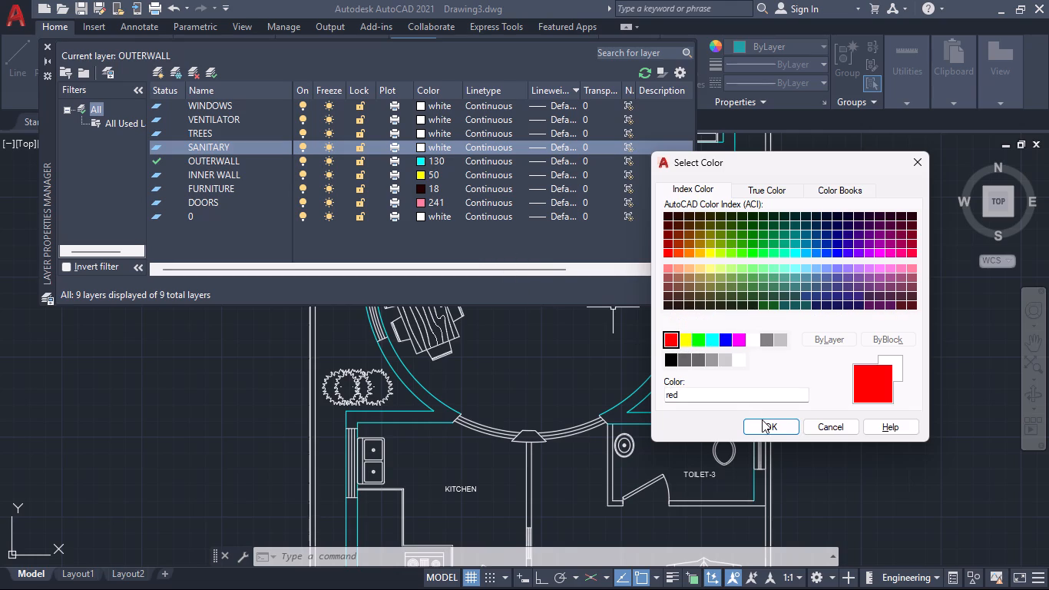
click(762, 419)
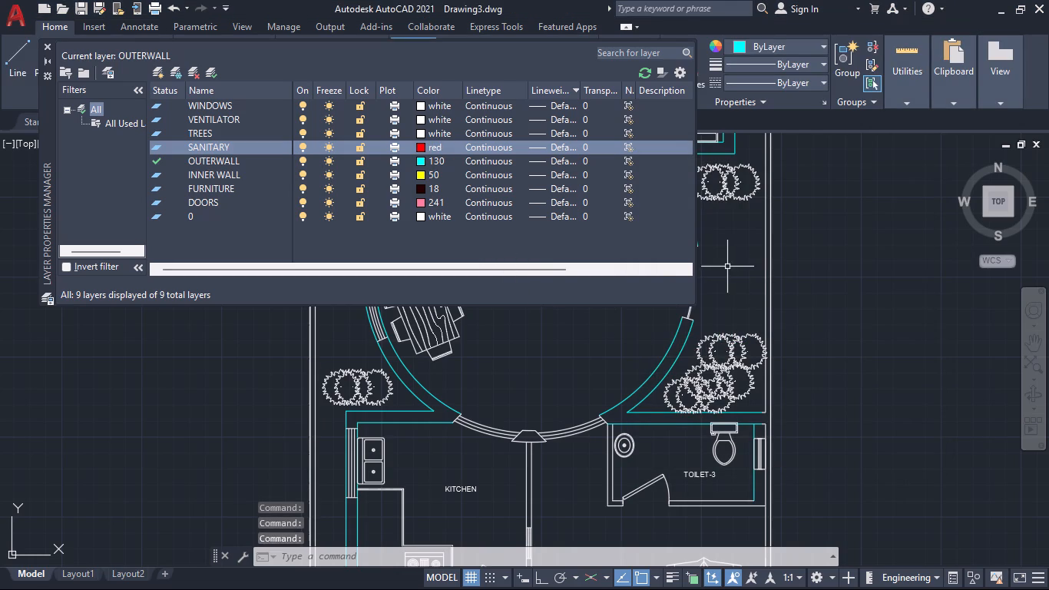
scroll(405, 138, up, 1)
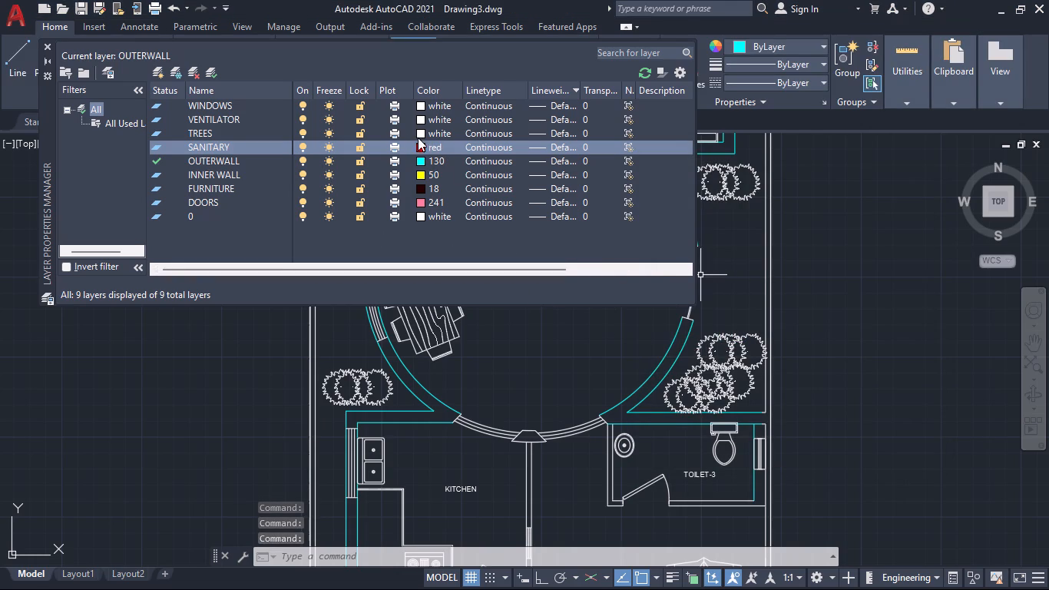
click(421, 133)
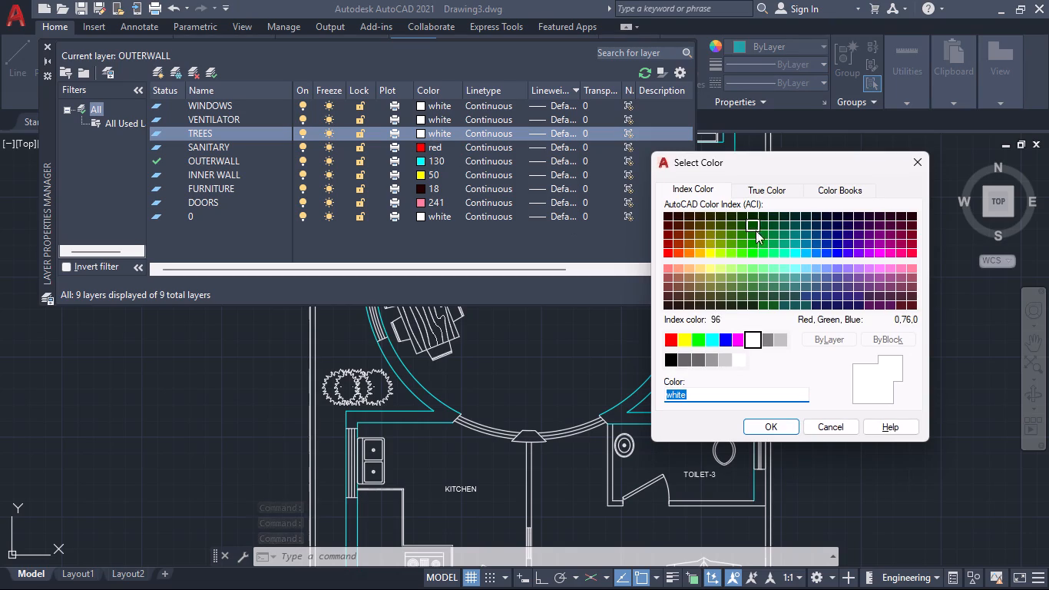
click(759, 241)
click(785, 427)
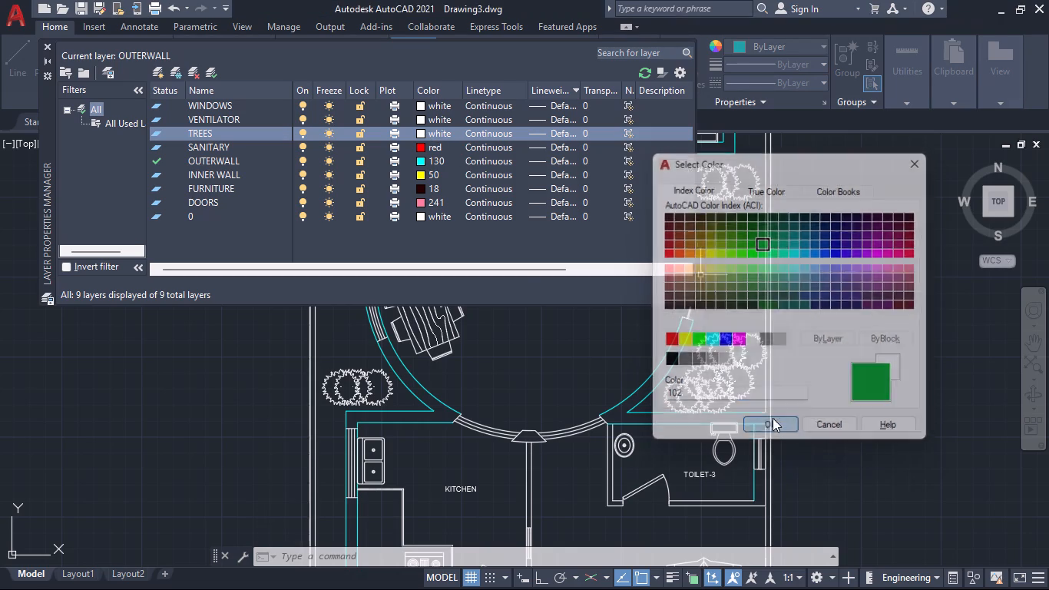
Set the VENTILATOR layer's colour to index colour 222 and the WINDOWS layer's to 201, closing the layer manager.
scroll(406, 152, up, 4)
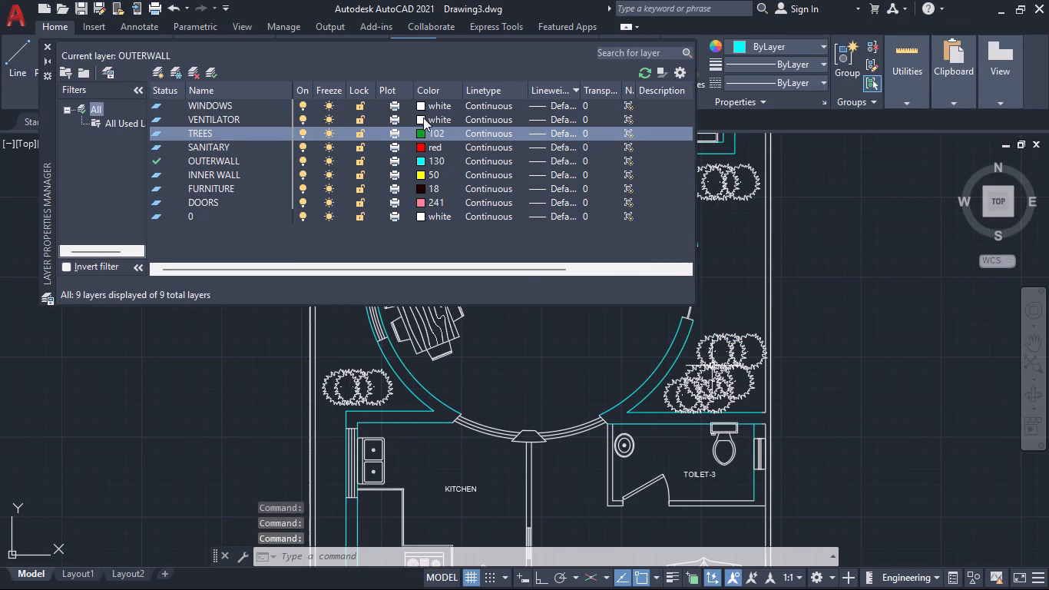
click(423, 118)
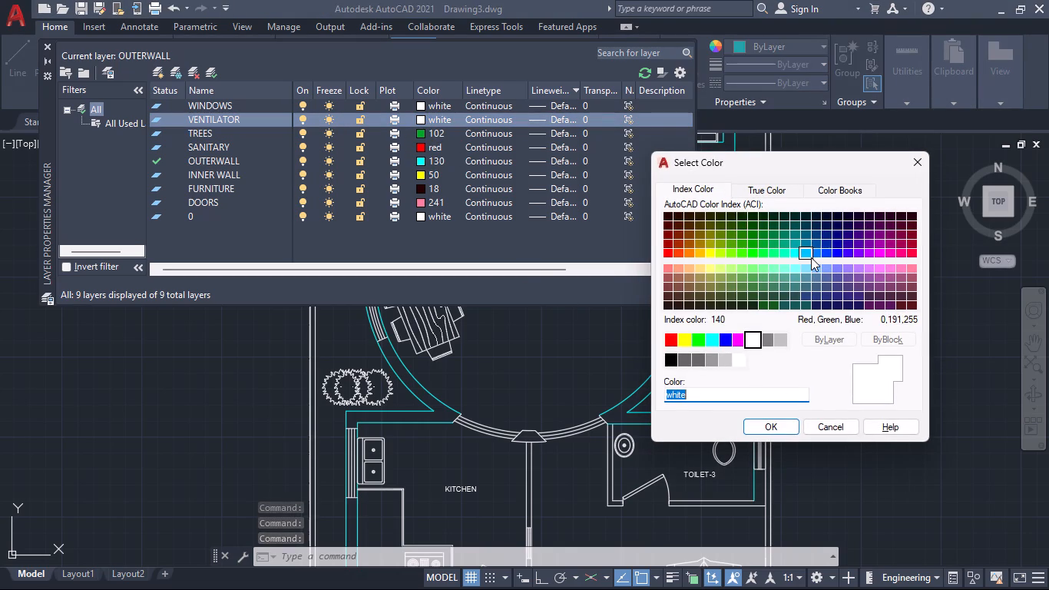
click(892, 251)
click(770, 426)
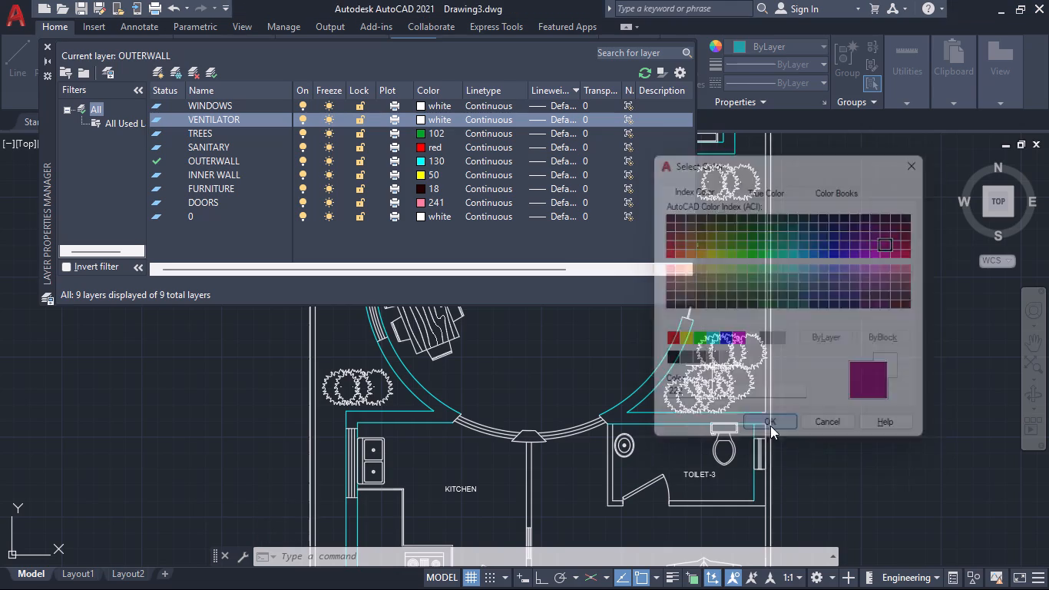
scroll(401, 167, up, 4)
click(427, 102)
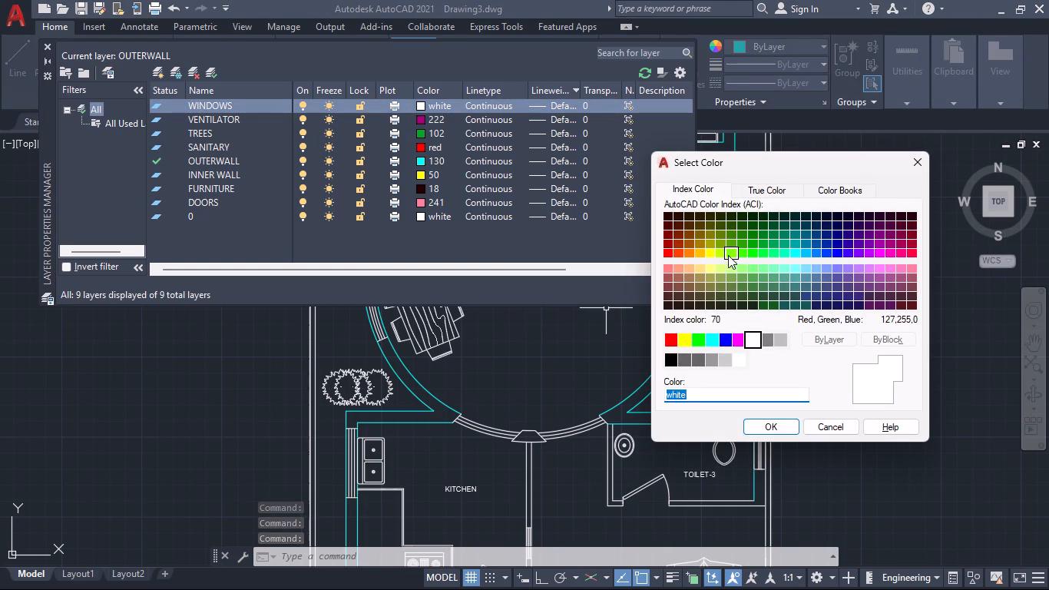
click(869, 266)
click(770, 422)
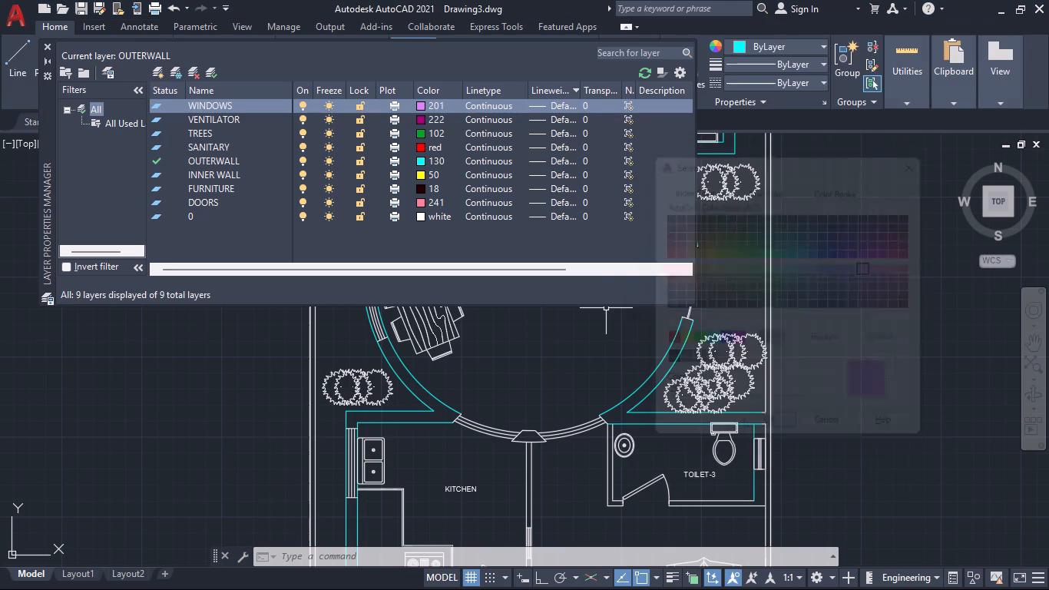
scroll(441, 210, down, 4)
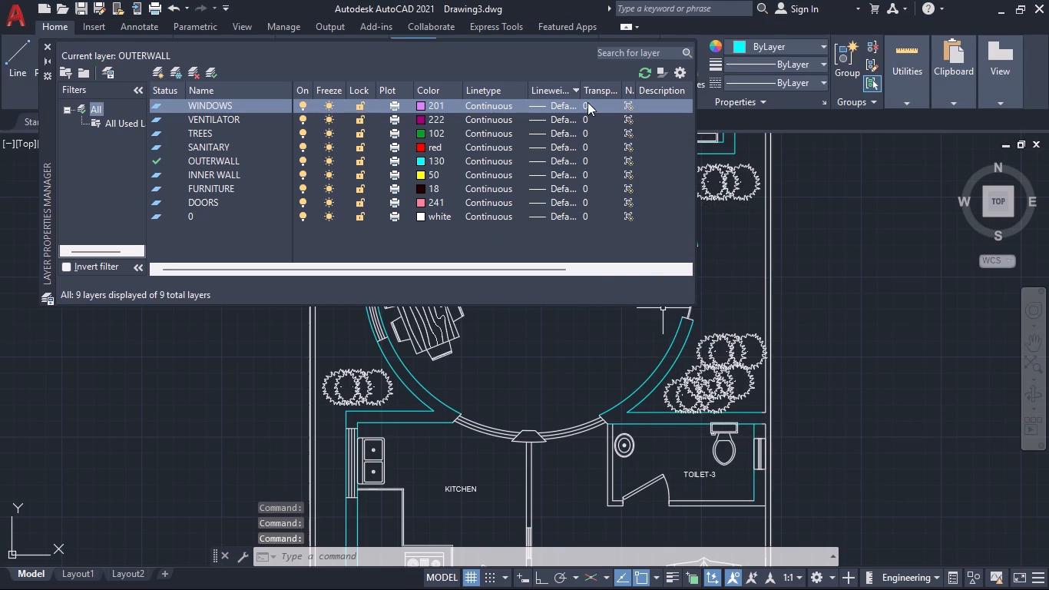
click(45, 43)
Select both lines of the wall dividing BEDROOM from BEDROOM 2 and the bedroom-side line of the wall between BEDROOM and TOILET 1.
scroll(422, 300, down, 1)
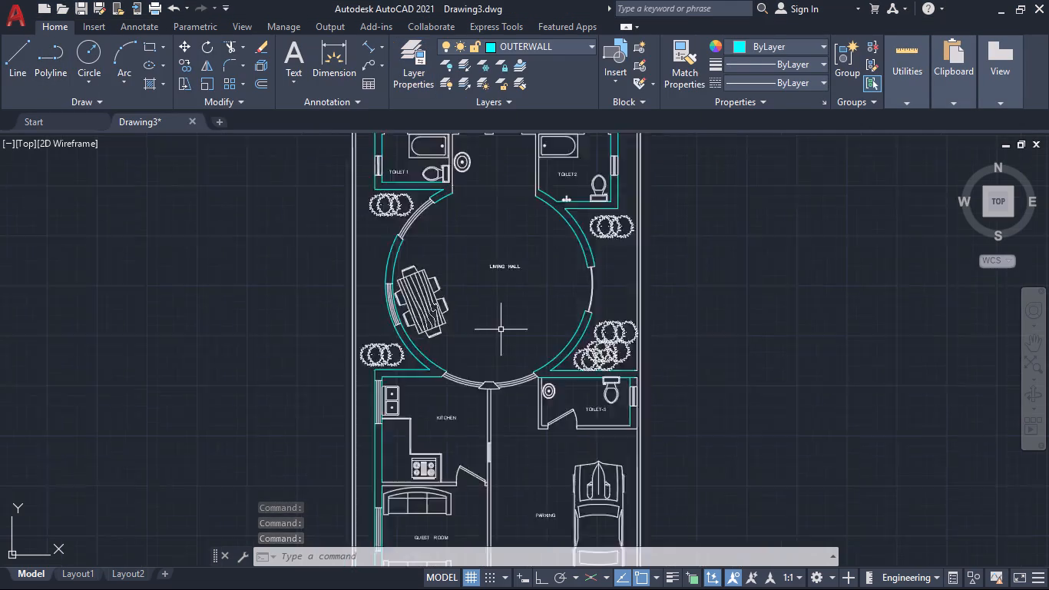
scroll(501, 330, down, 1)
middle_drag(505, 324, 453, 406)
scroll(440, 201, up, 2)
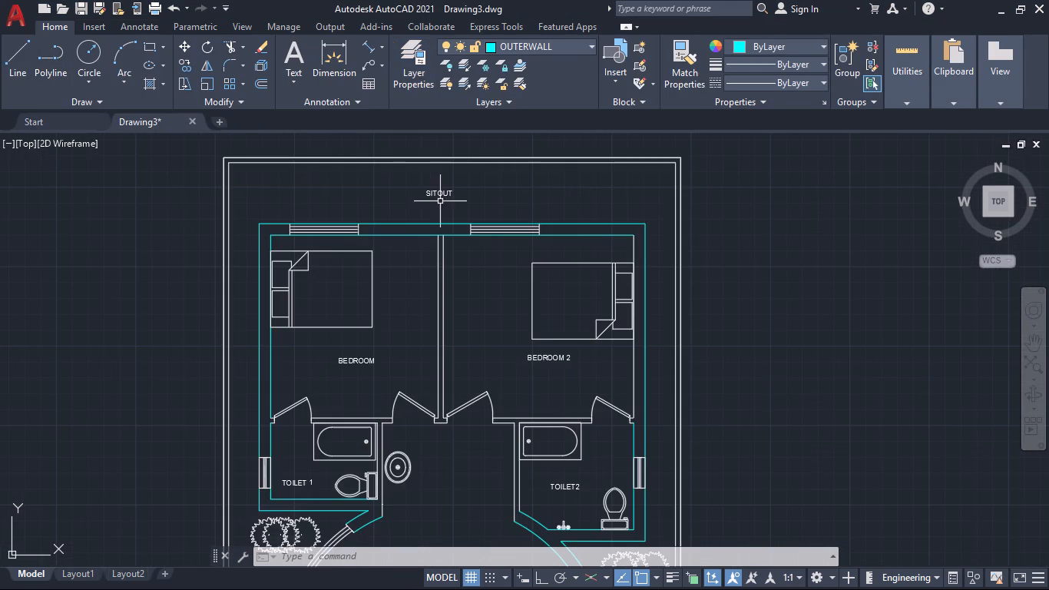
click(442, 247)
click(438, 256)
middle_drag(395, 356, 462, 292)
scroll(399, 355, up, 2)
click(400, 354)
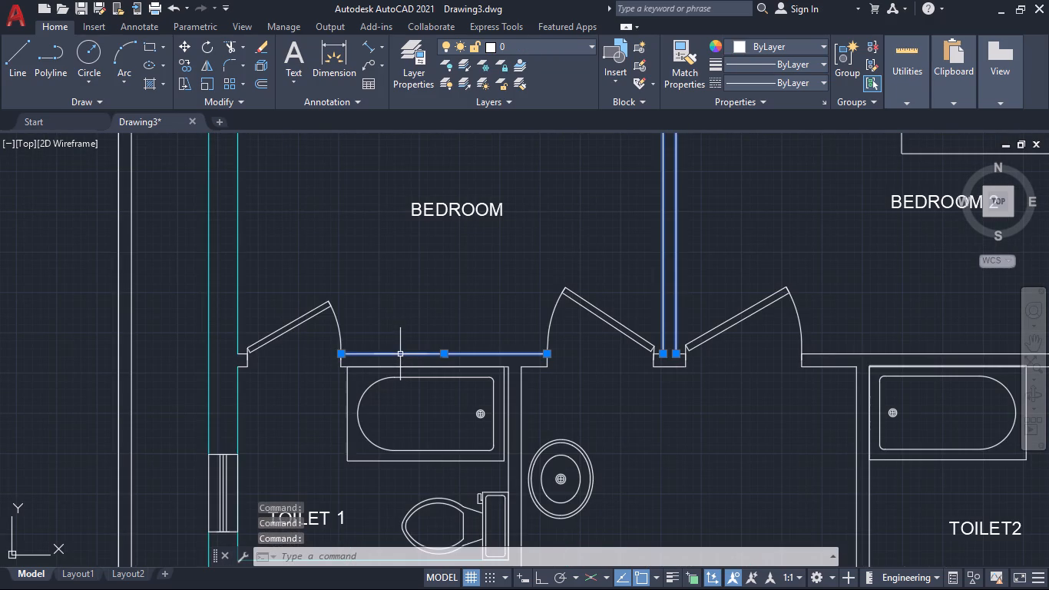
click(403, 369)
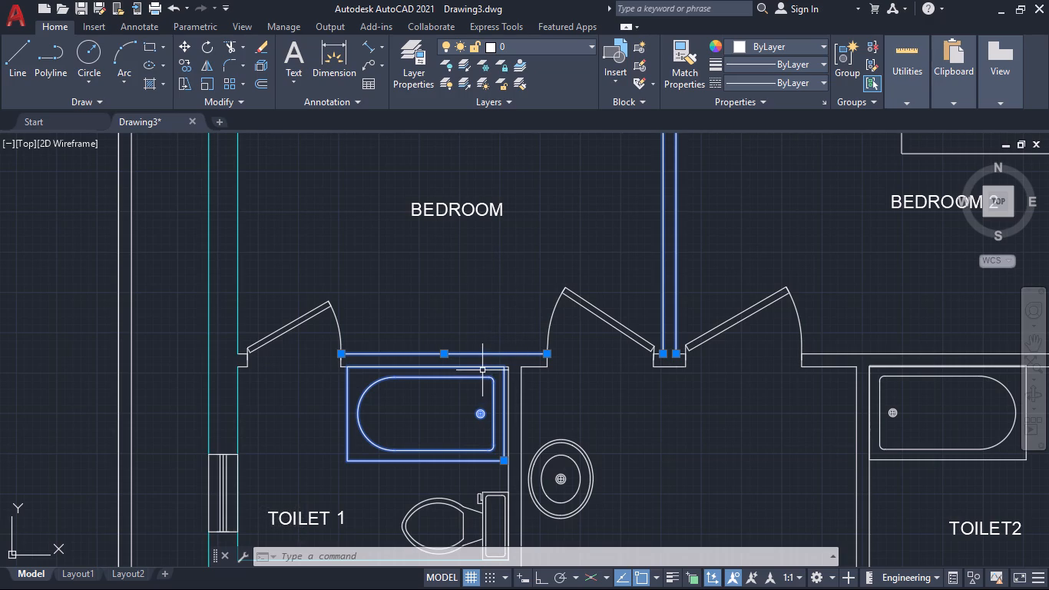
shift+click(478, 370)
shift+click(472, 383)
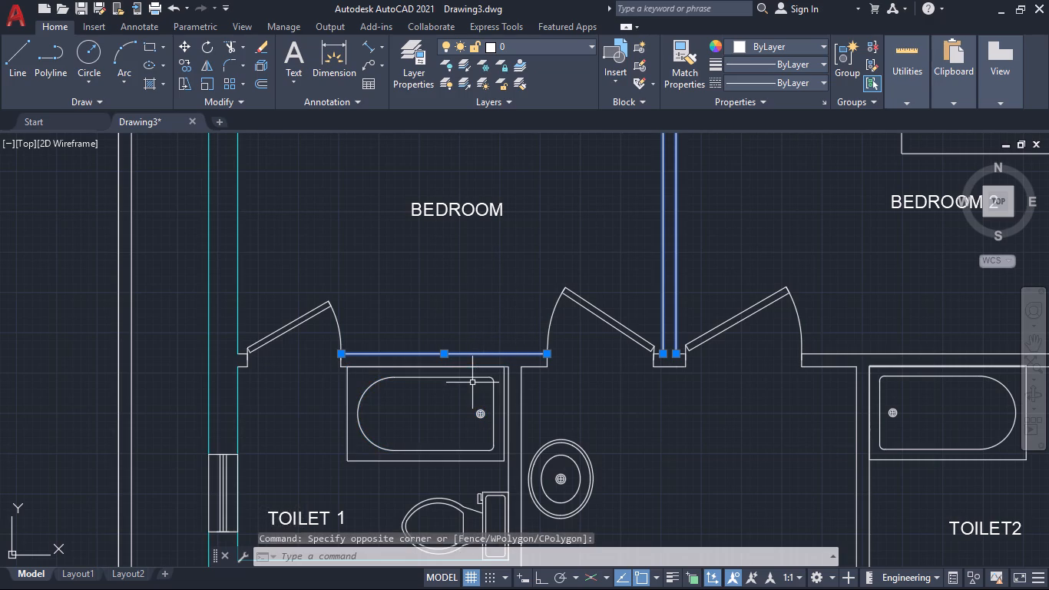
Add the short hall-side segment, the toilet-side line and the door-side end line of the BEDROOM–TOILET 1 wall to the selection.
scroll(518, 364, up, 3)
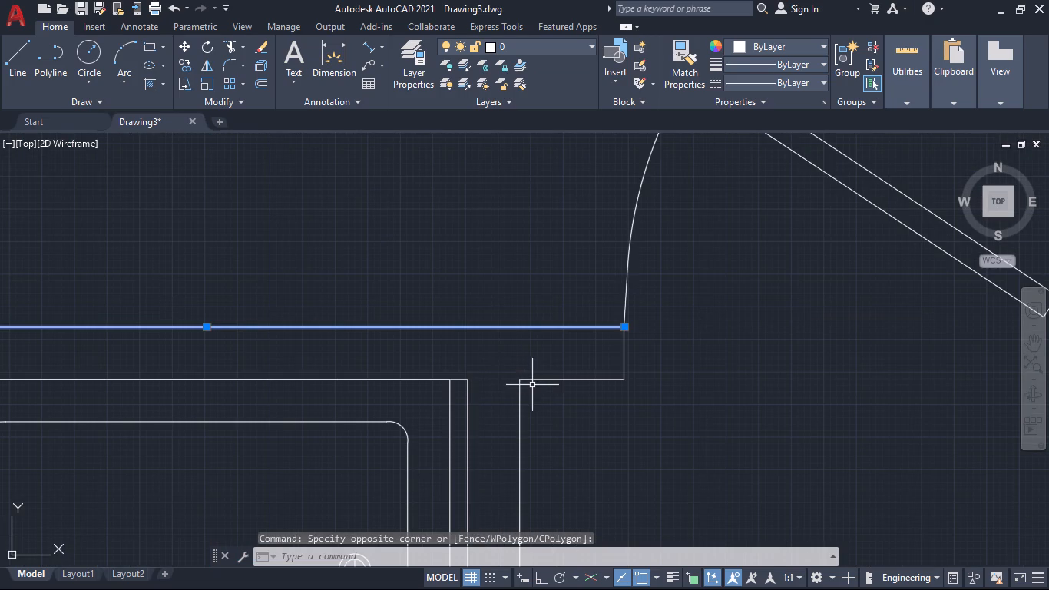
click(538, 380)
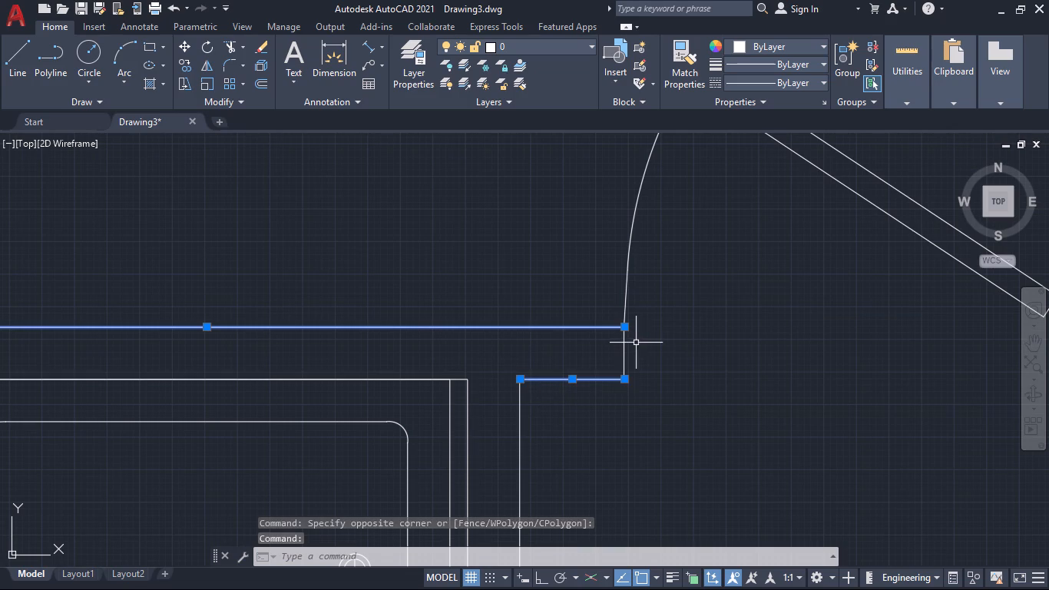
scroll(629, 347, down, 3)
scroll(429, 355, up, 4)
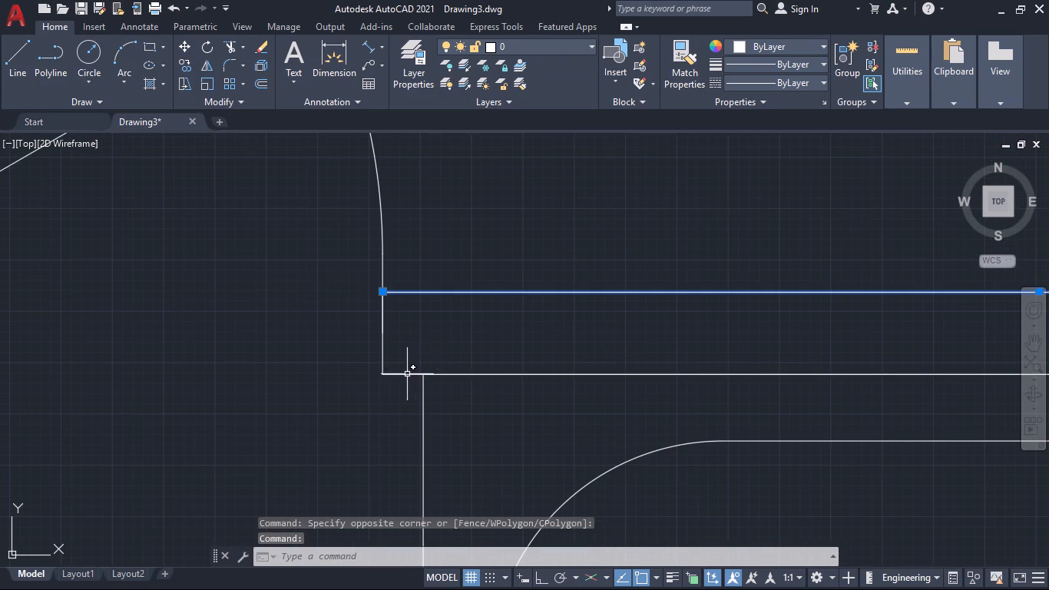
click(405, 376)
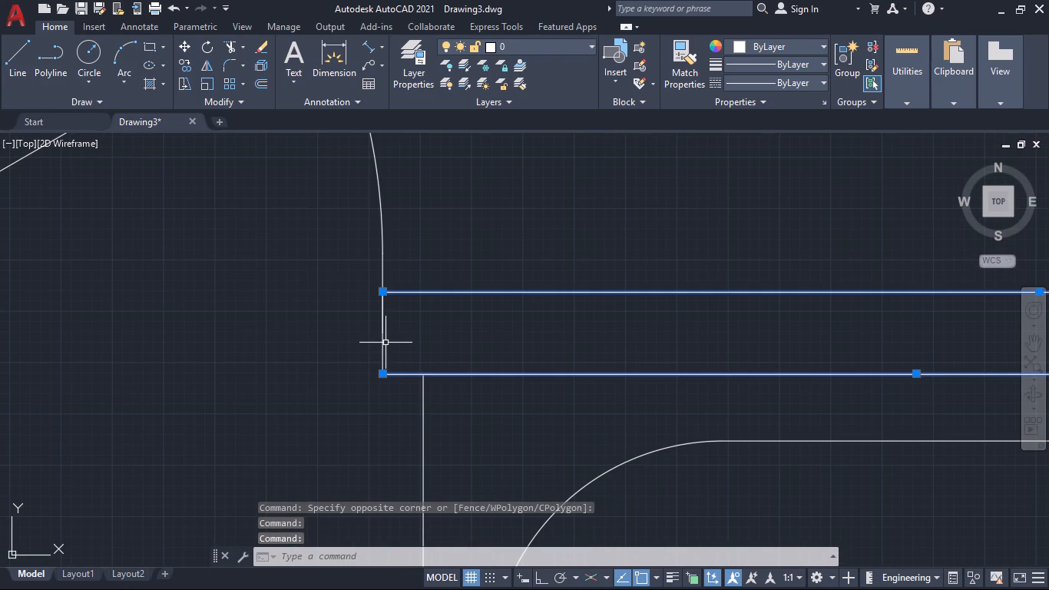
click(383, 343)
Add the three lines of the small wall stub joining the outer wall beside the TOILET 1 door to the selection.
scroll(469, 335, down, 4)
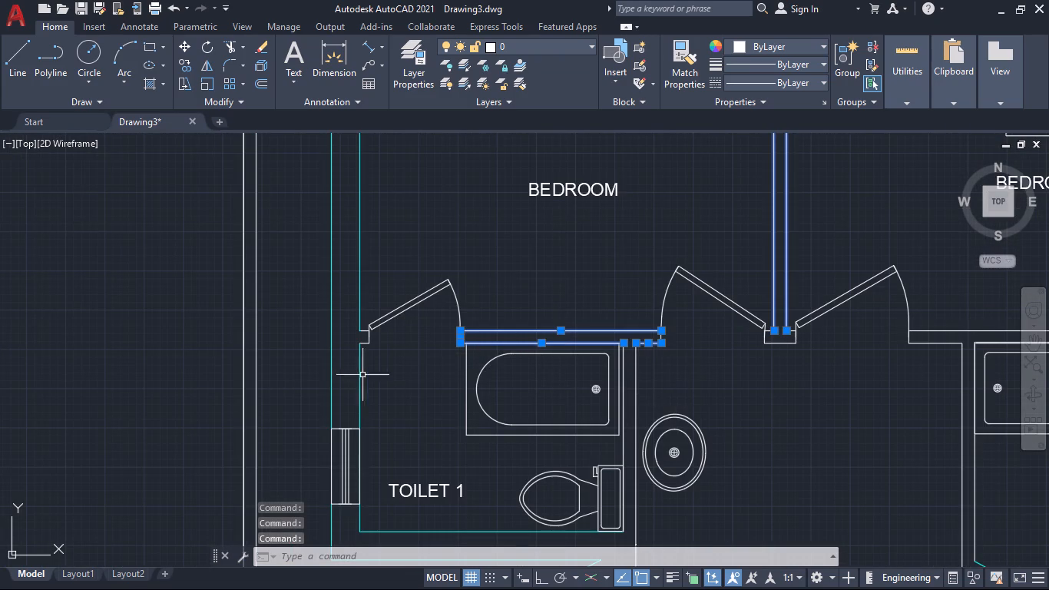
scroll(362, 346, up, 5)
click(366, 191)
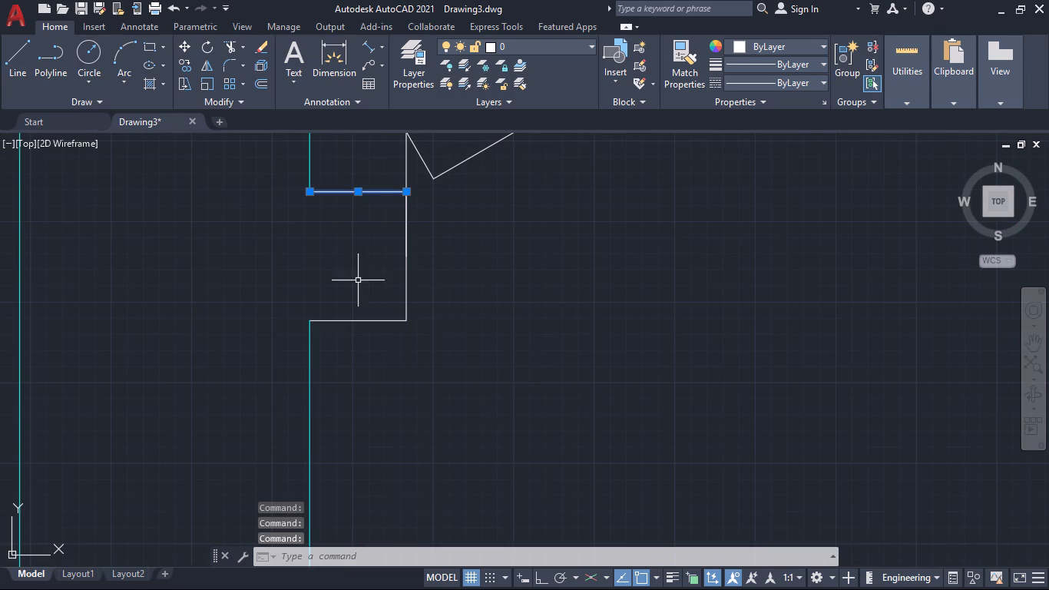
click(364, 321)
click(408, 310)
Add all lines of the wall end between the BEDROOM and BEDROOM 2 hall doors to the selection, leaving the door unselected.
scroll(575, 320, down, 5)
middle_drag(632, 360, 491, 309)
scroll(832, 298, up, 3)
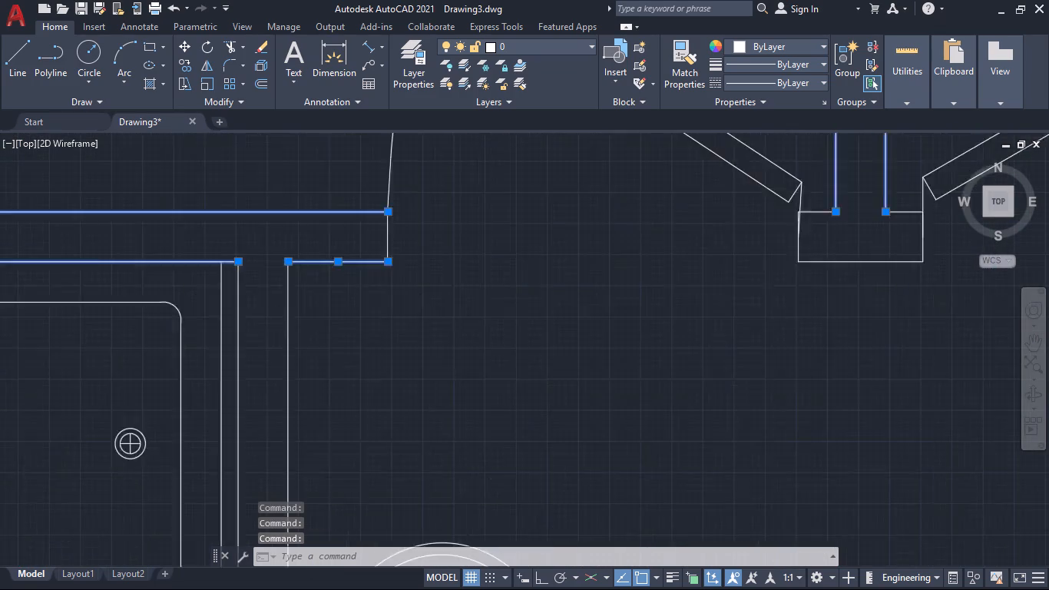
scroll(844, 287, up, 2)
click(854, 217)
click(839, 280)
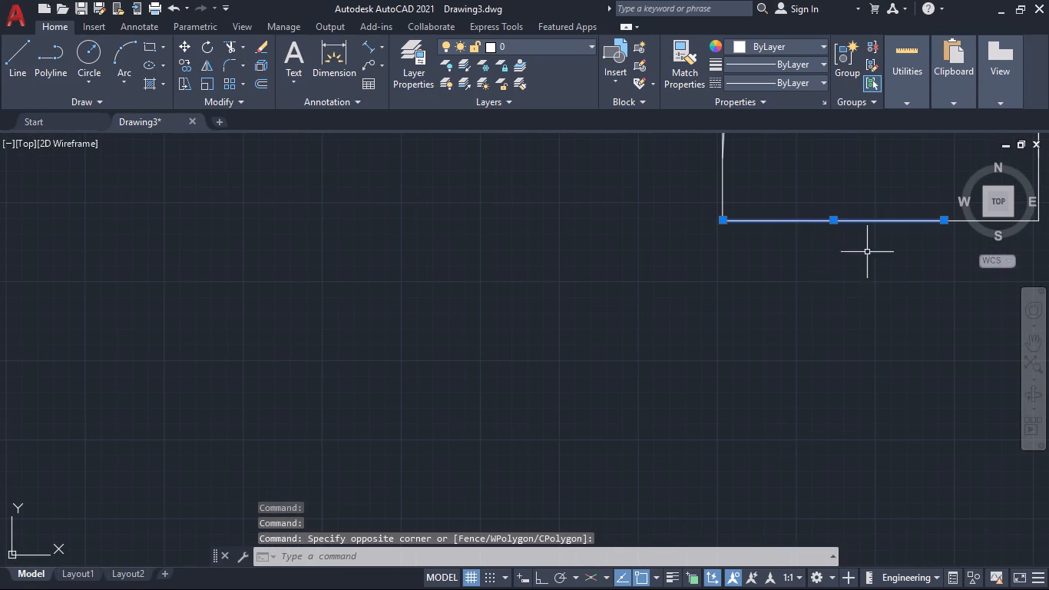
scroll(877, 276, down, 2)
middle_drag(884, 295, 788, 343)
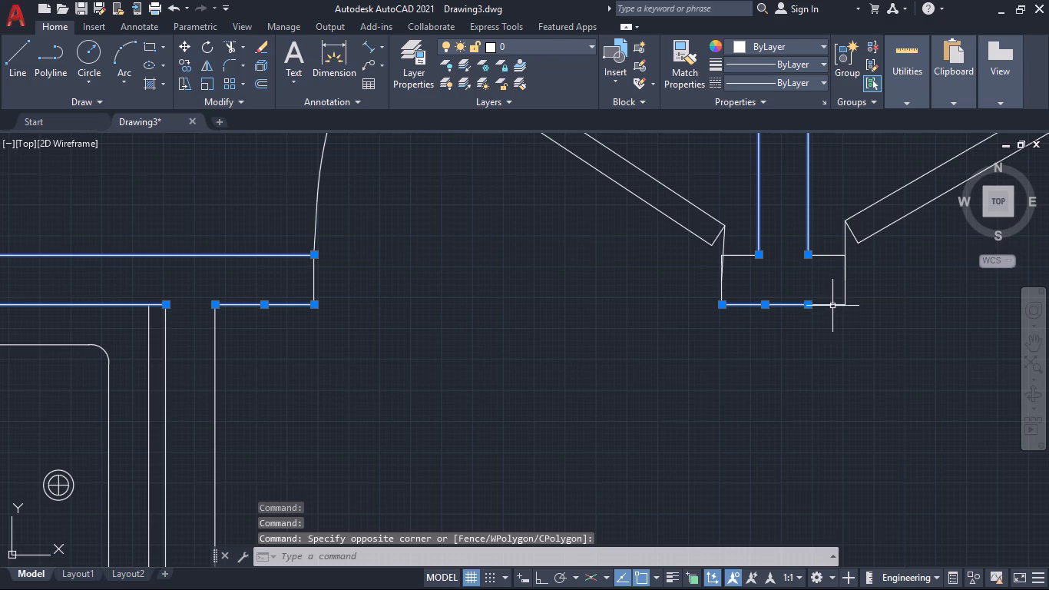
click(832, 303)
scroll(825, 256, up, 2)
click(824, 254)
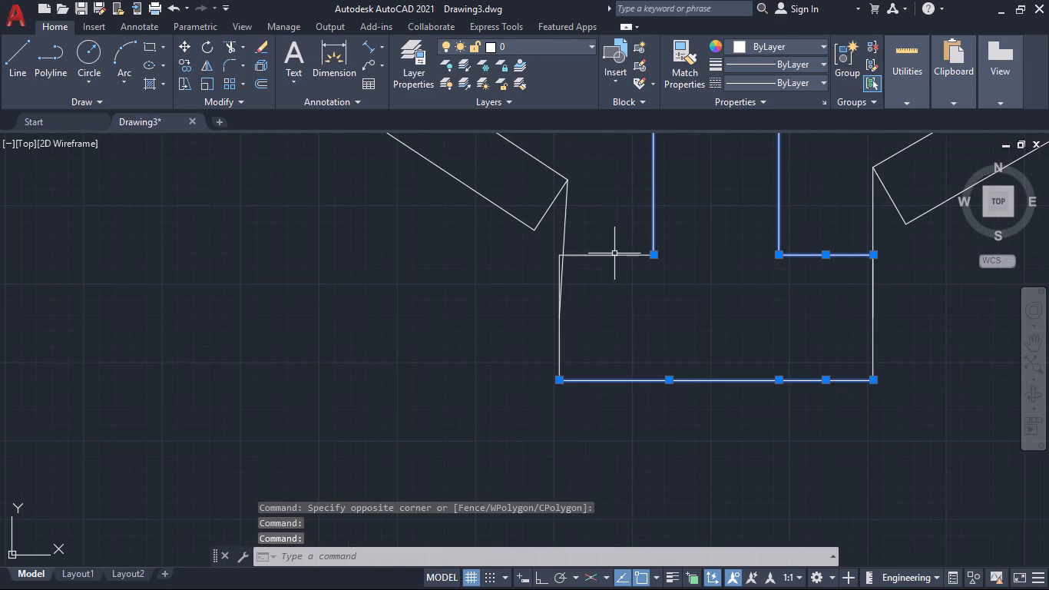
click(613, 255)
click(558, 273)
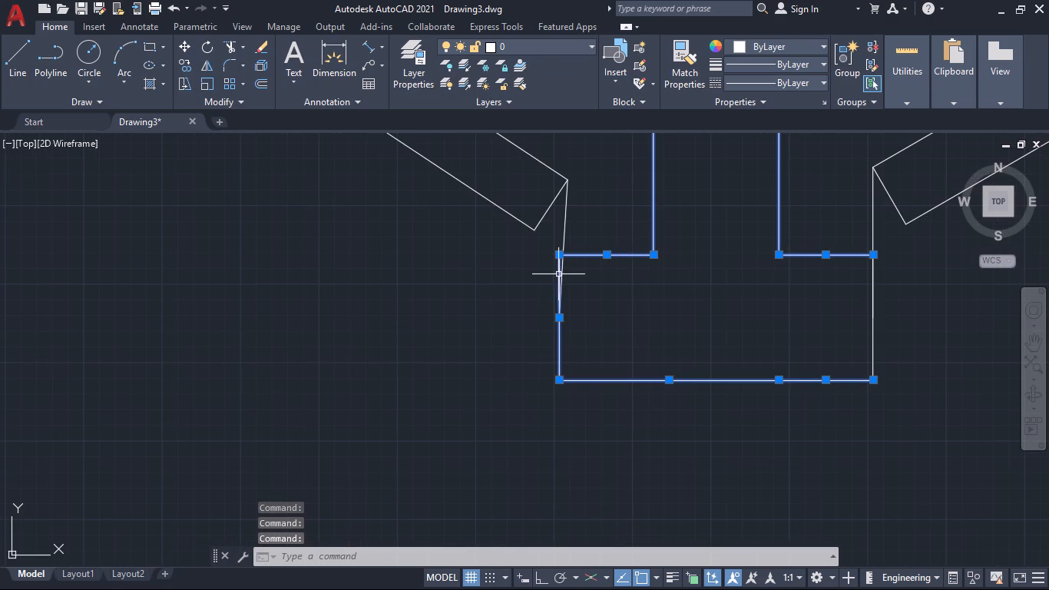
click(873, 310)
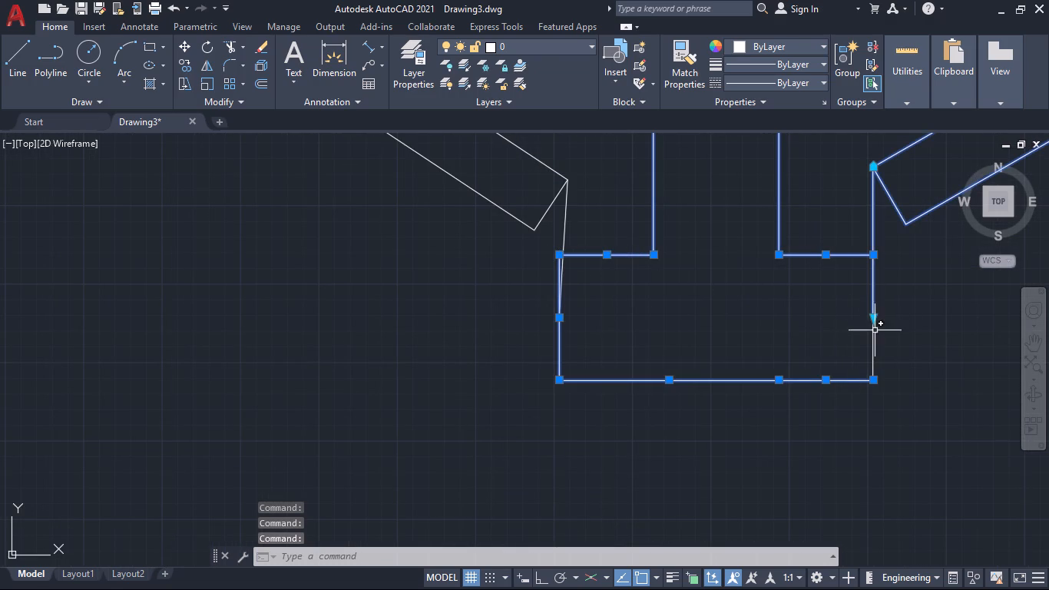
shift+click(872, 276)
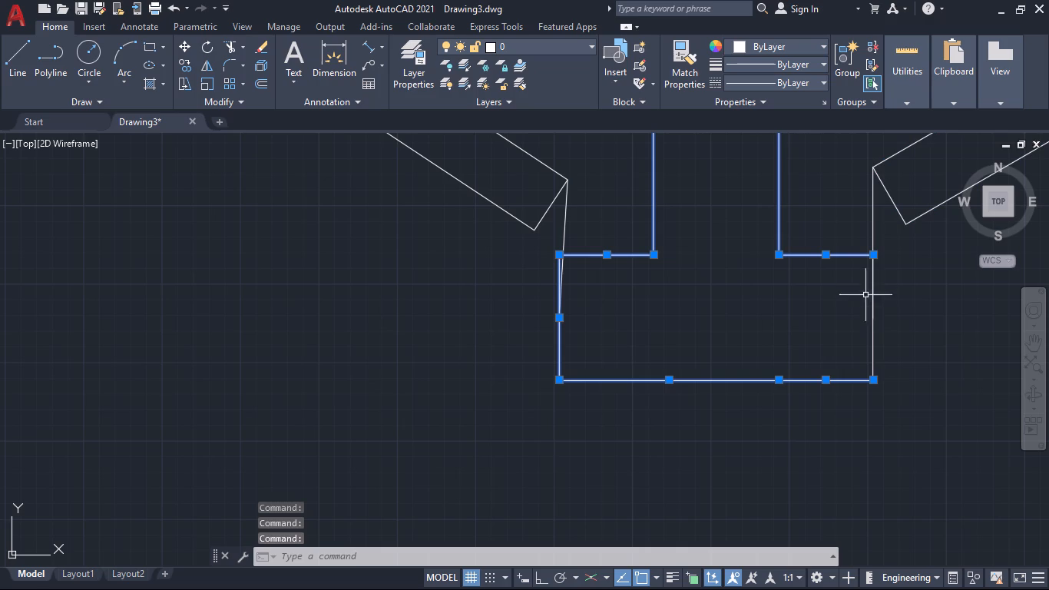
click(873, 351)
Add the bedroom-side line of the BEDROOM 2–TOILET2 wall, its hall-side segment and end line, and TOILET2's hall-side wall line to the selection.
scroll(894, 362, down, 2)
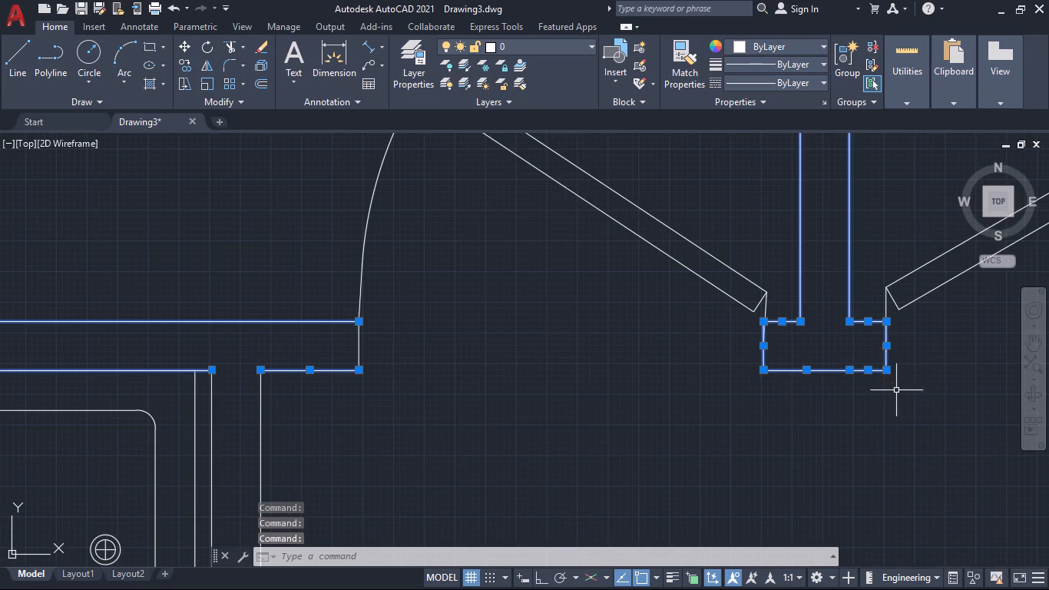
middle_drag(921, 391, 693, 411)
scroll(726, 395, down, 3)
middle_drag(769, 410, 596, 389)
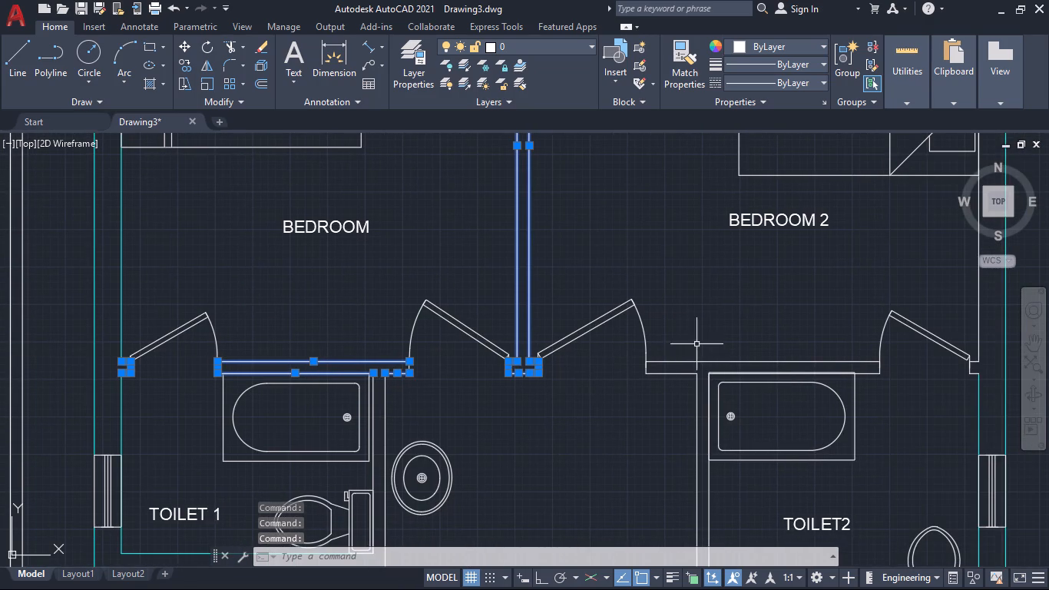
click(706, 363)
click(688, 376)
click(692, 366)
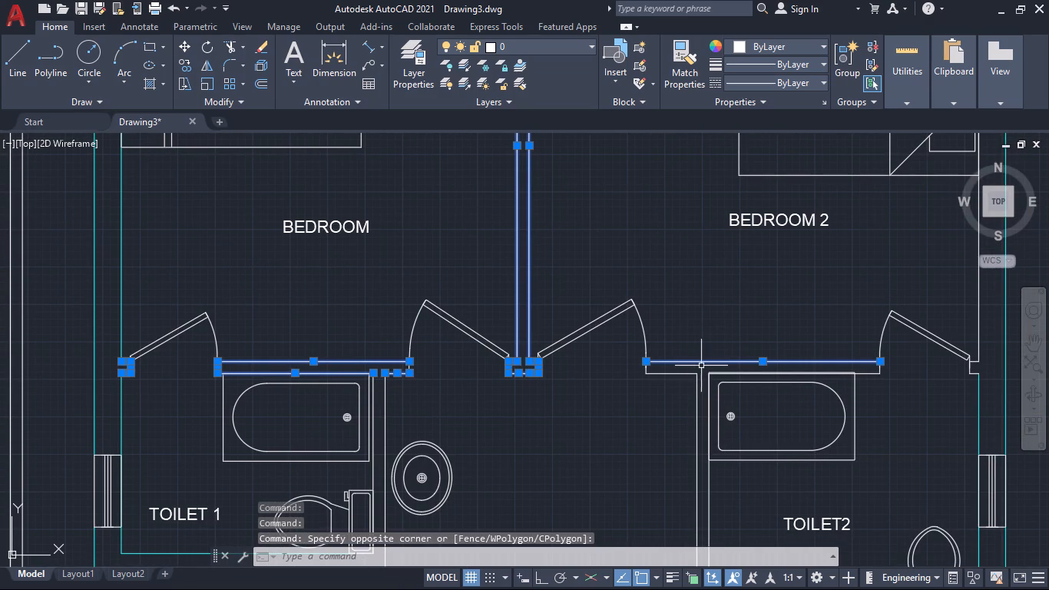
click(723, 369)
click(686, 370)
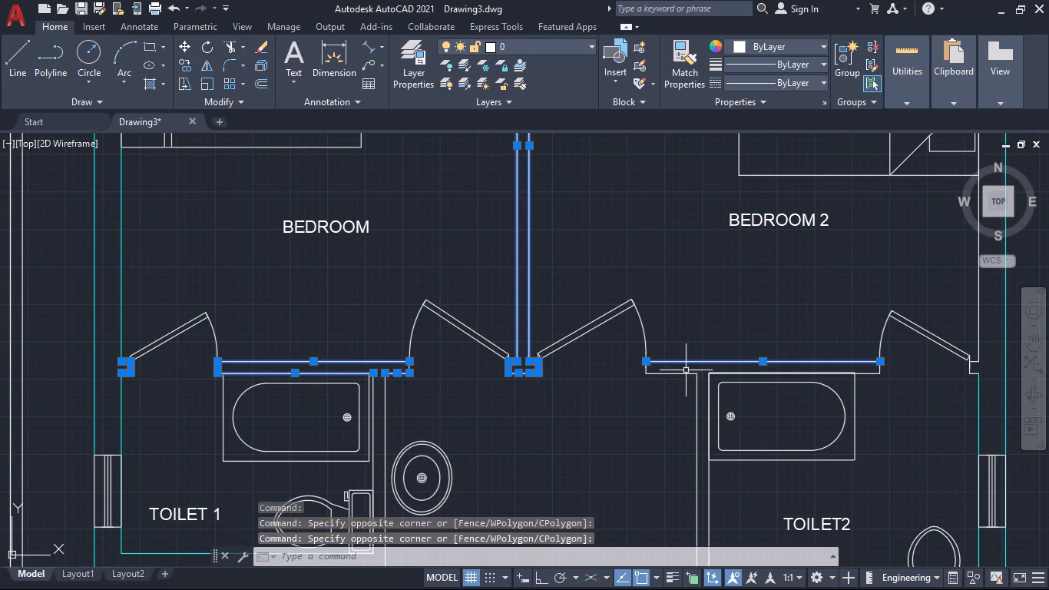
scroll(712, 373, up, 3)
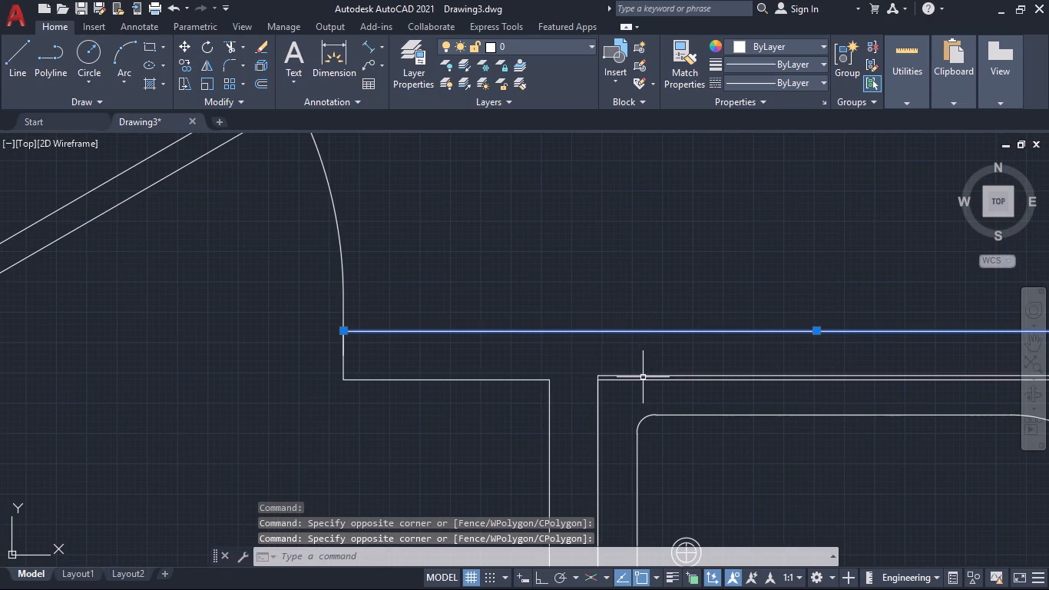
click(640, 375)
click(544, 379)
scroll(538, 386, down, 3)
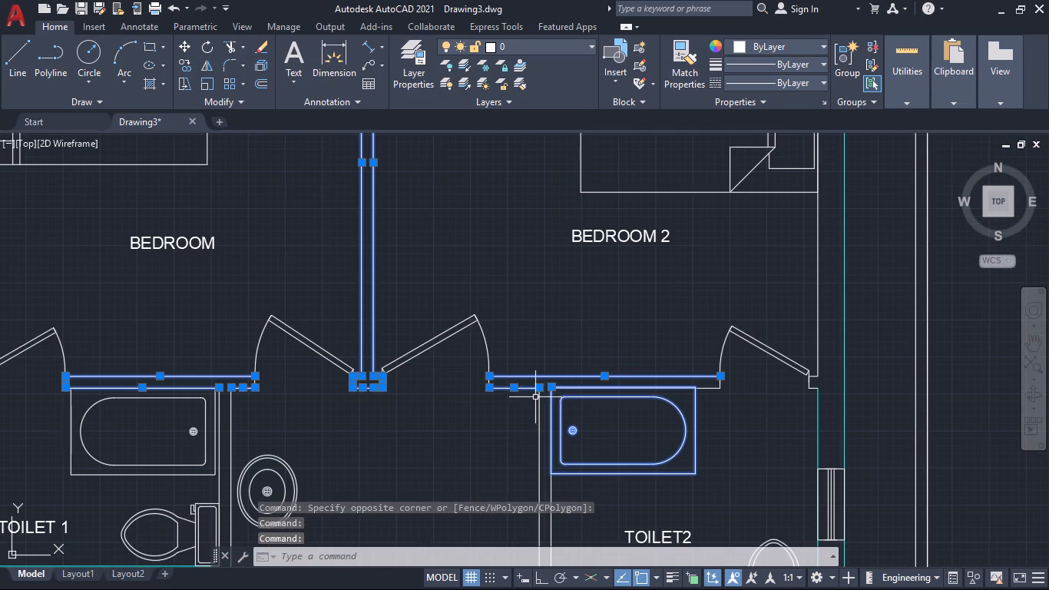
click(538, 406)
scroll(490, 388, up, 6)
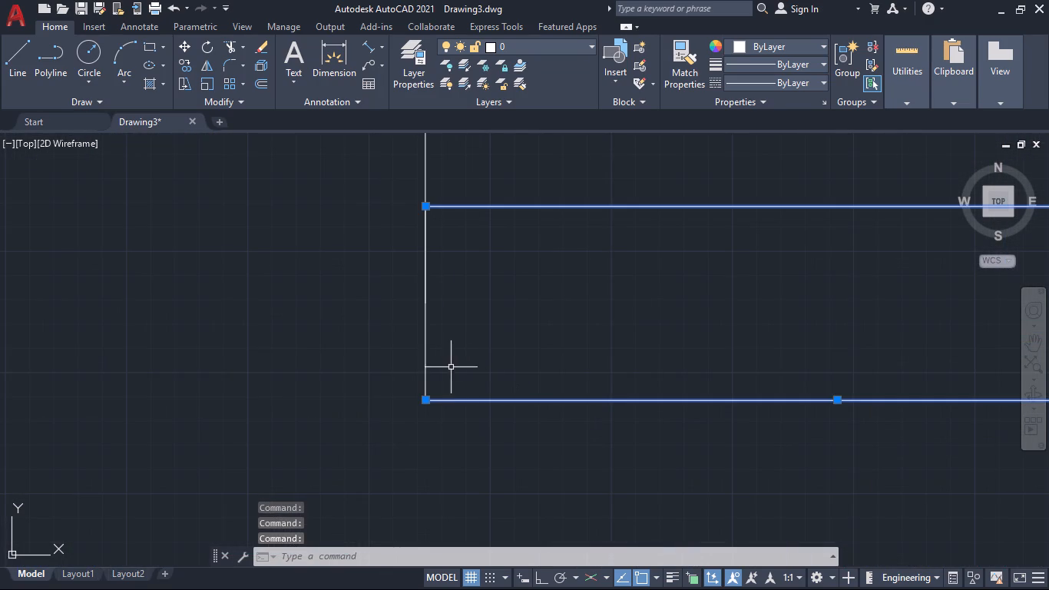
click(427, 380)
Remove the TOILET2 bathtub from the selection and add the wall's toilet-side line and the end line by the TOILET2 door.
scroll(607, 446, down, 3)
middle_drag(660, 483, 472, 322)
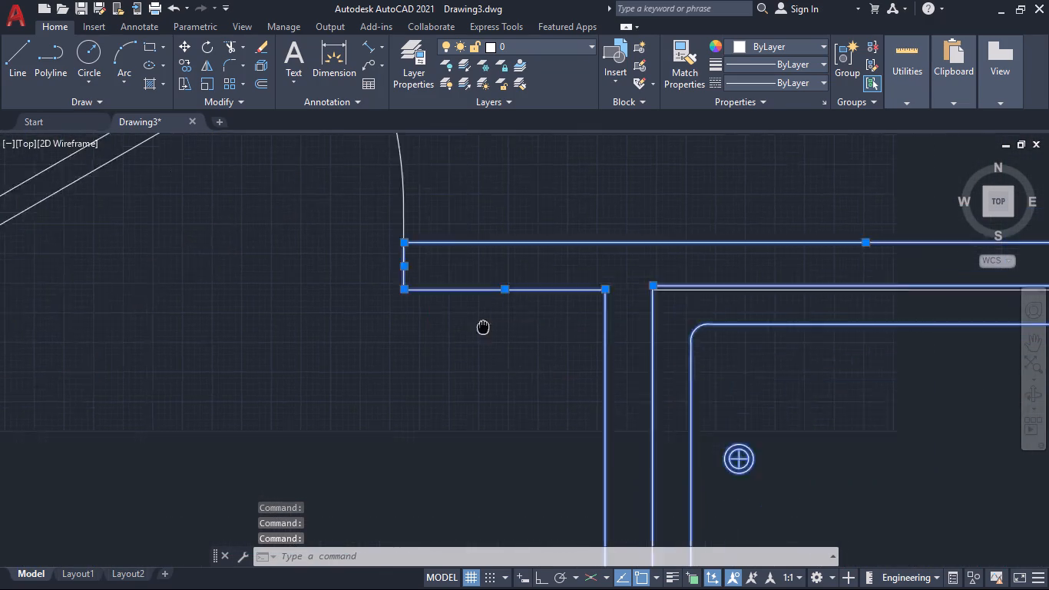
middle_drag(472, 322, 448, 306)
scroll(673, 344, down, 3)
scroll(832, 372, up, 3)
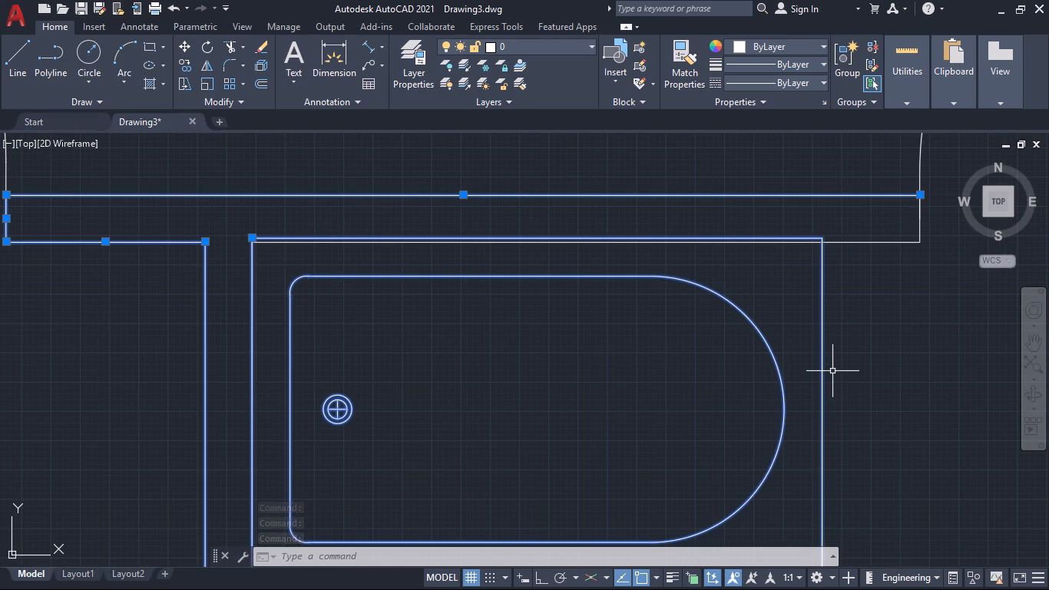
shift+click(822, 334)
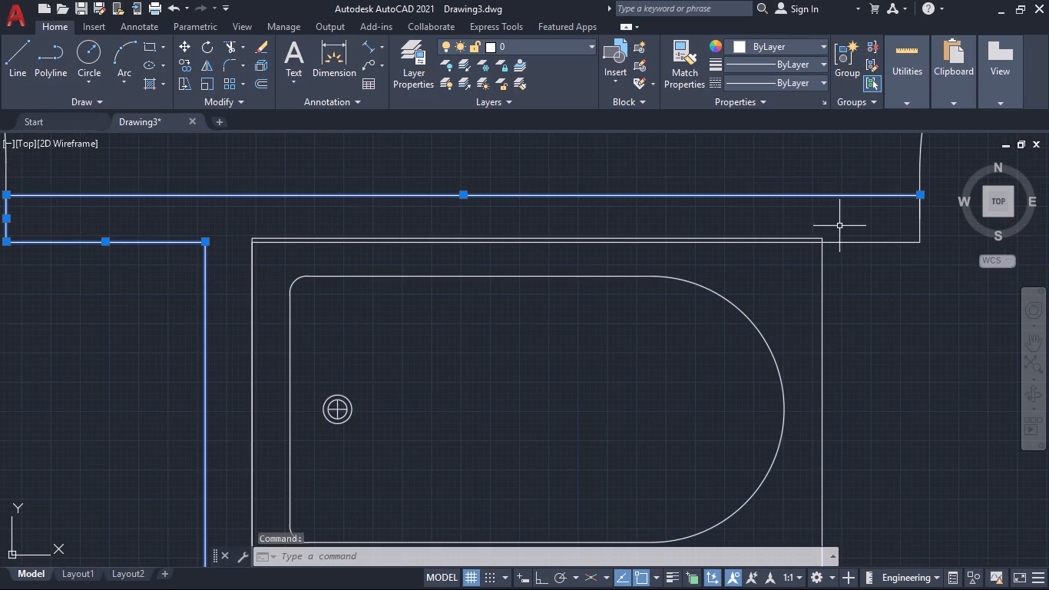
click(848, 244)
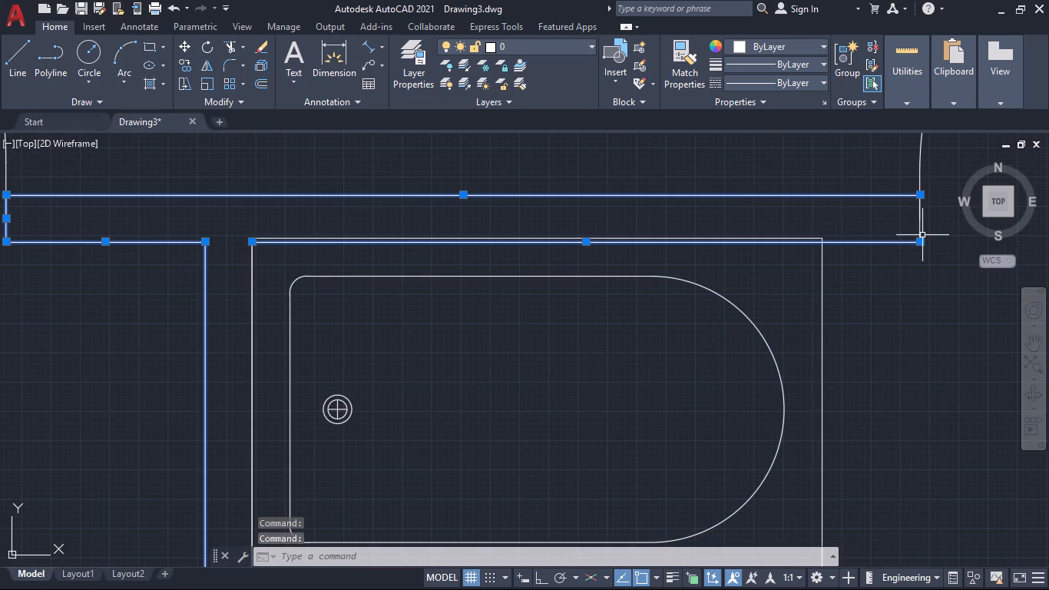
click(922, 233)
Add the lines of the wall stub beside the TOILET2 door to the selection, leaving BEDROOM 2's outer wall line unselected.
scroll(919, 318, down, 2)
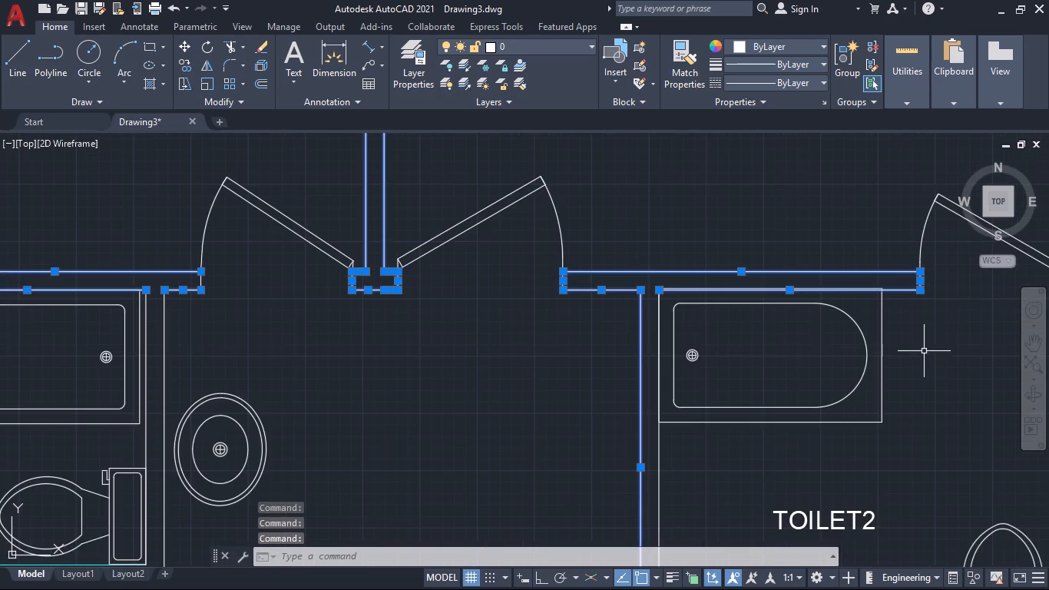
middle_drag(926, 358, 550, 367)
scroll(682, 328, up, 1)
click(690, 250)
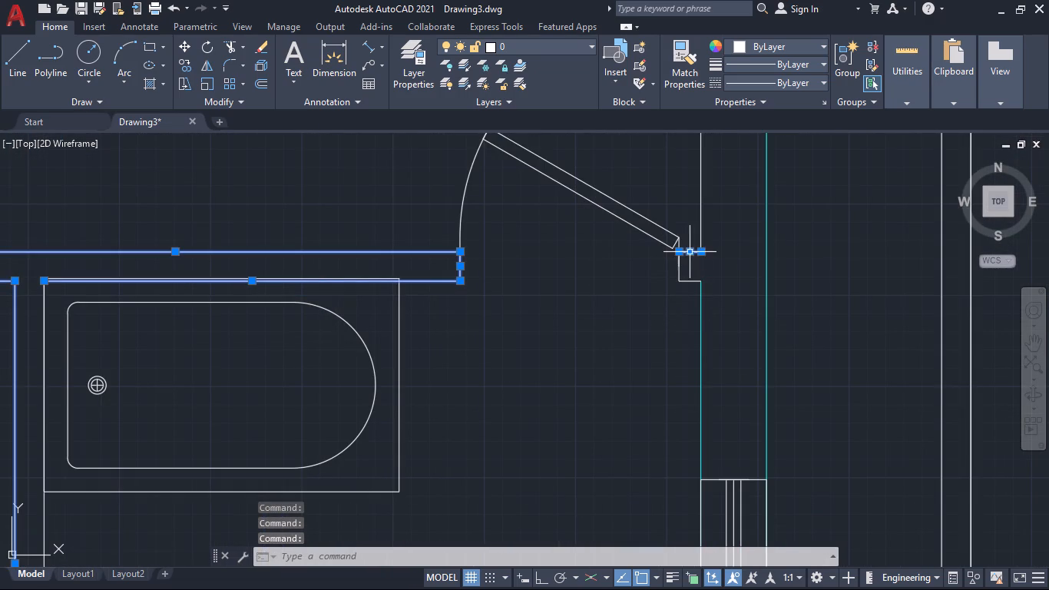
click(702, 232)
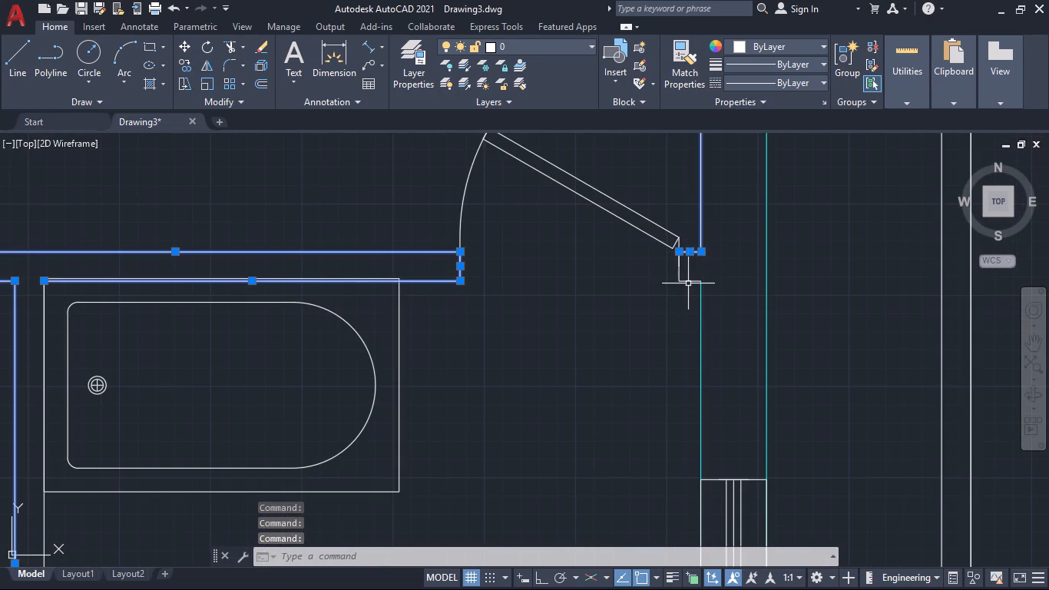
click(688, 283)
click(688, 280)
scroll(676, 350, down, 3)
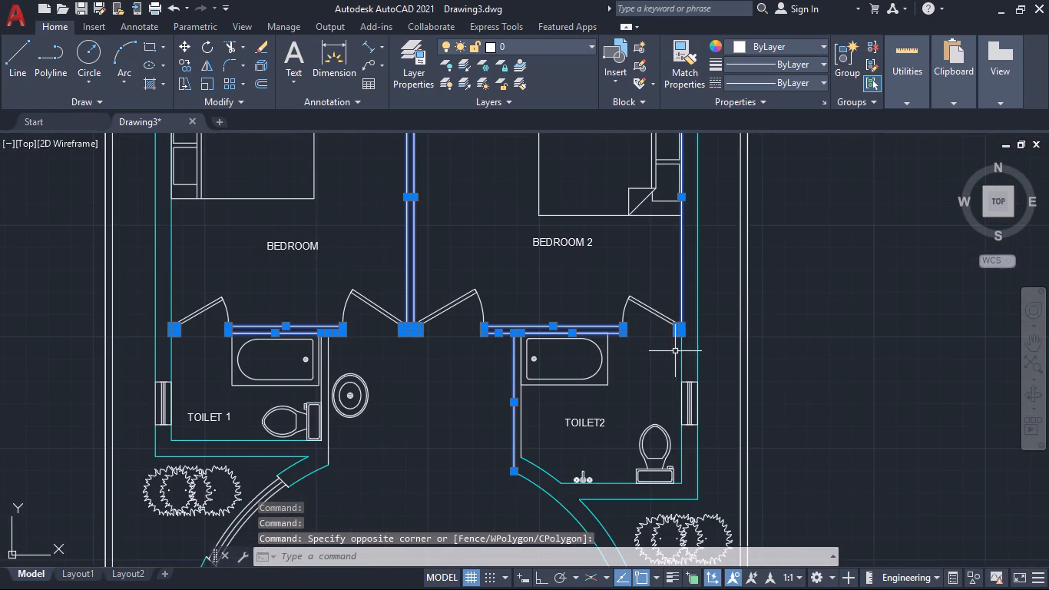
middle_drag(669, 257, 636, 386)
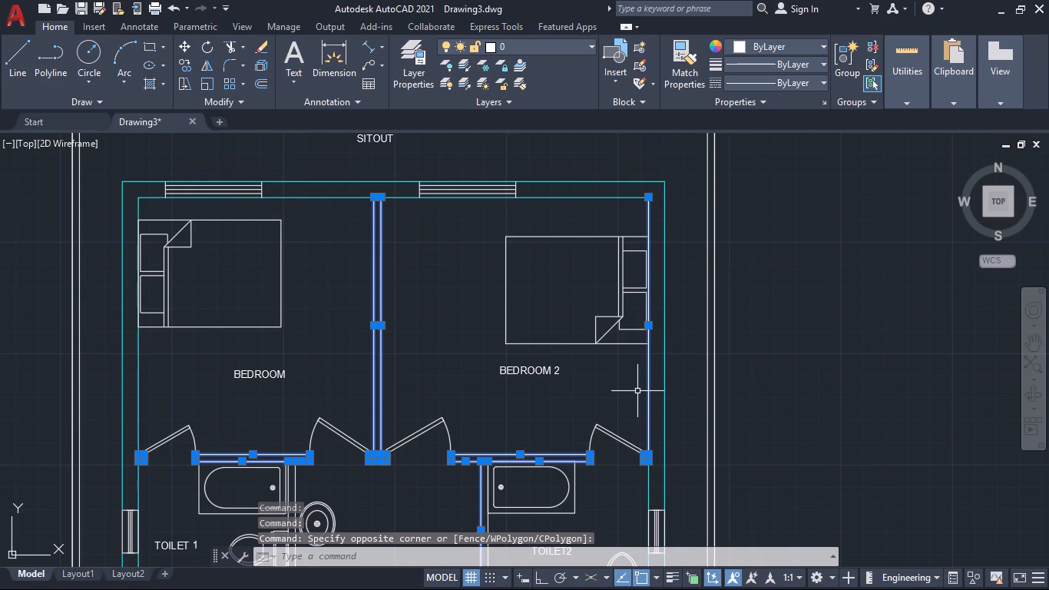
shift+click(648, 397)
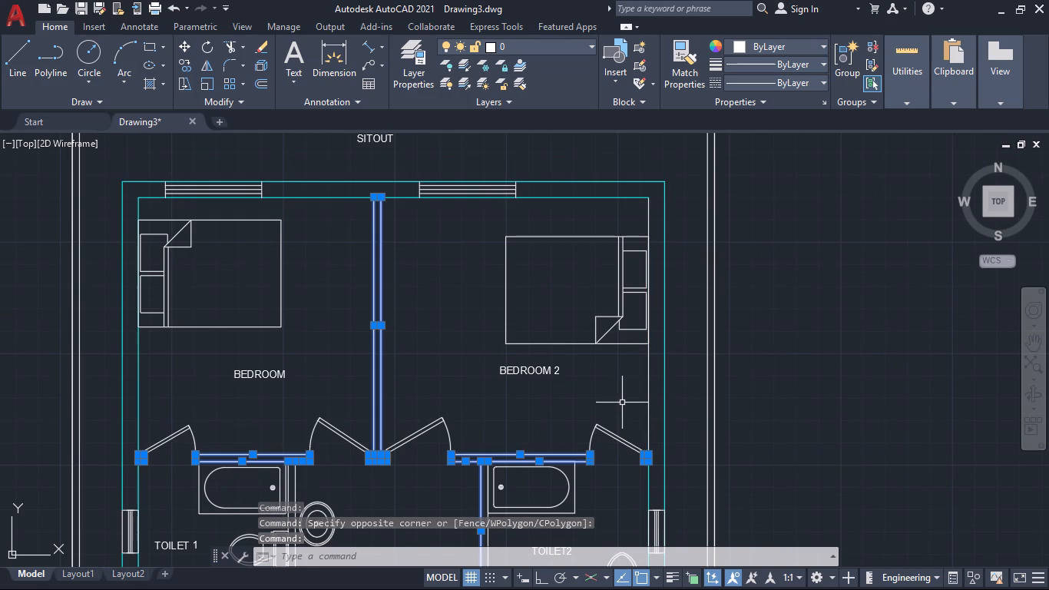
Add the toilet-side line of the wall between TOILET2 and the hall to the selection.
middle_drag(625, 398, 644, 286)
scroll(642, 404, down, 1)
middle_drag(640, 412, 721, 221)
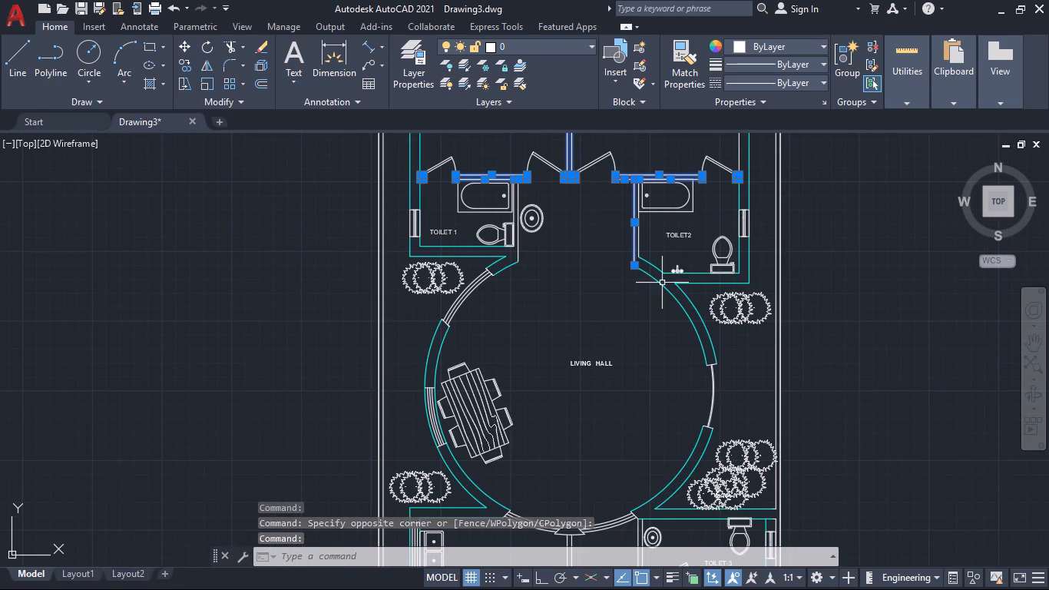
scroll(652, 219, up, 3)
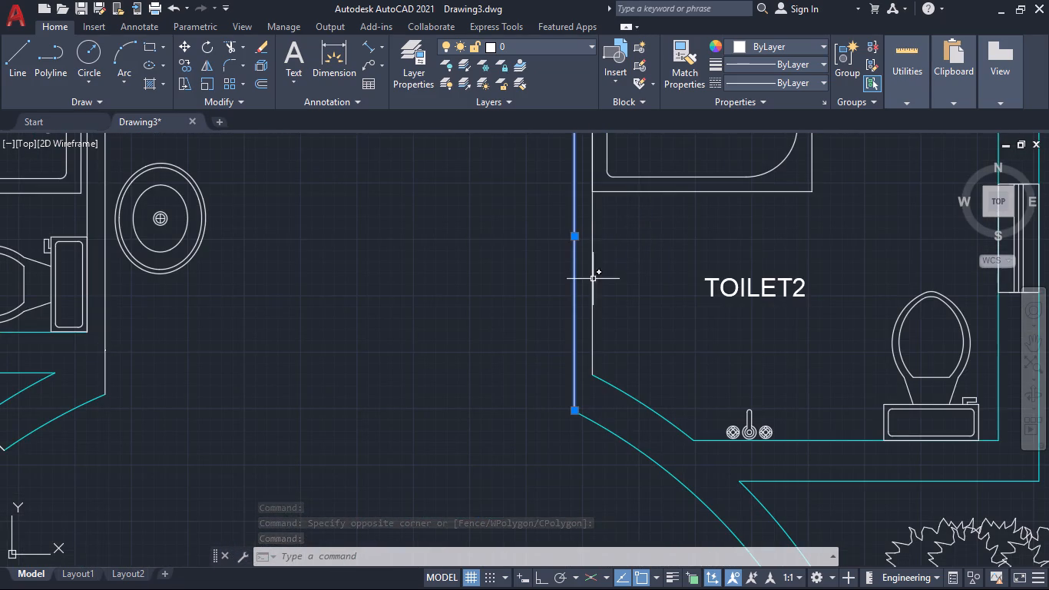
click(593, 279)
Add both long lines of the wall between the KITCHEN and PARKING to the selection.
scroll(596, 380, down, 3)
middle_drag(558, 419, 587, 322)
middle_drag(638, 439, 700, 279)
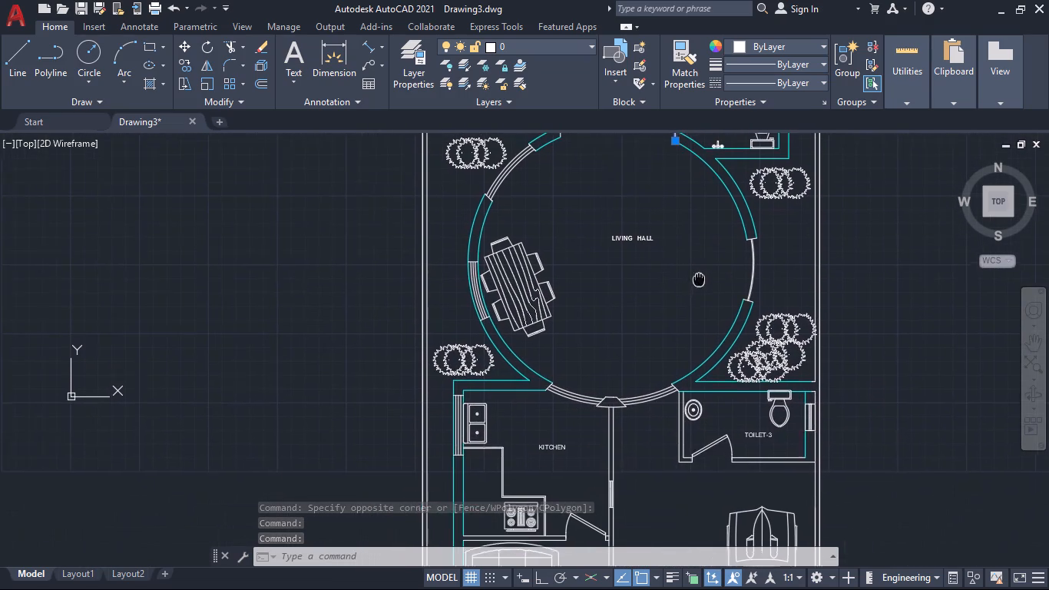
middle_drag(700, 279, 700, 278)
middle_drag(614, 359, 595, 219)
scroll(614, 357, up, 3)
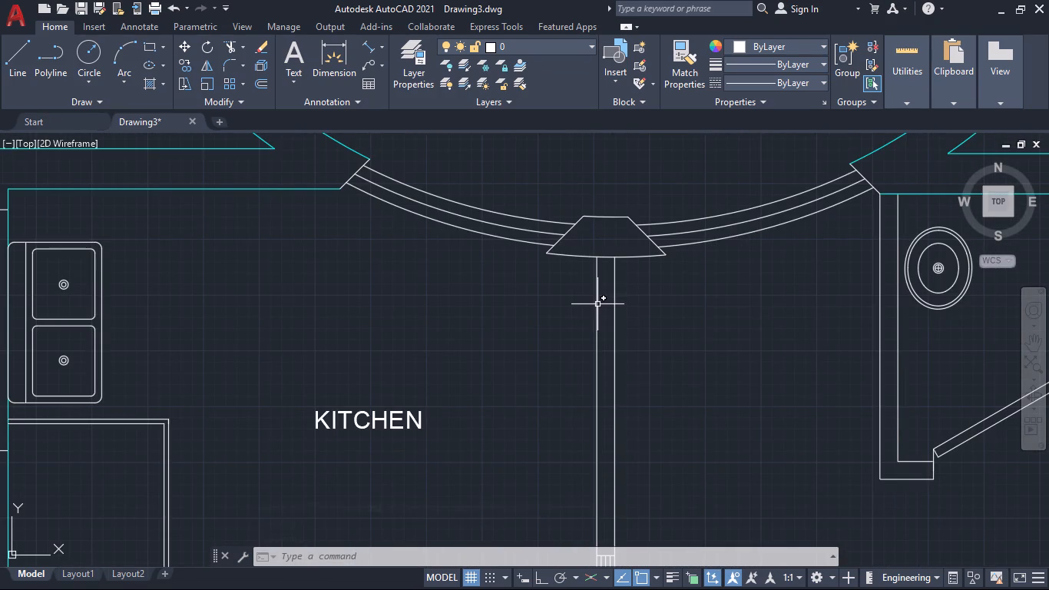
click(591, 303)
click(627, 307)
click(629, 317)
click(564, 318)
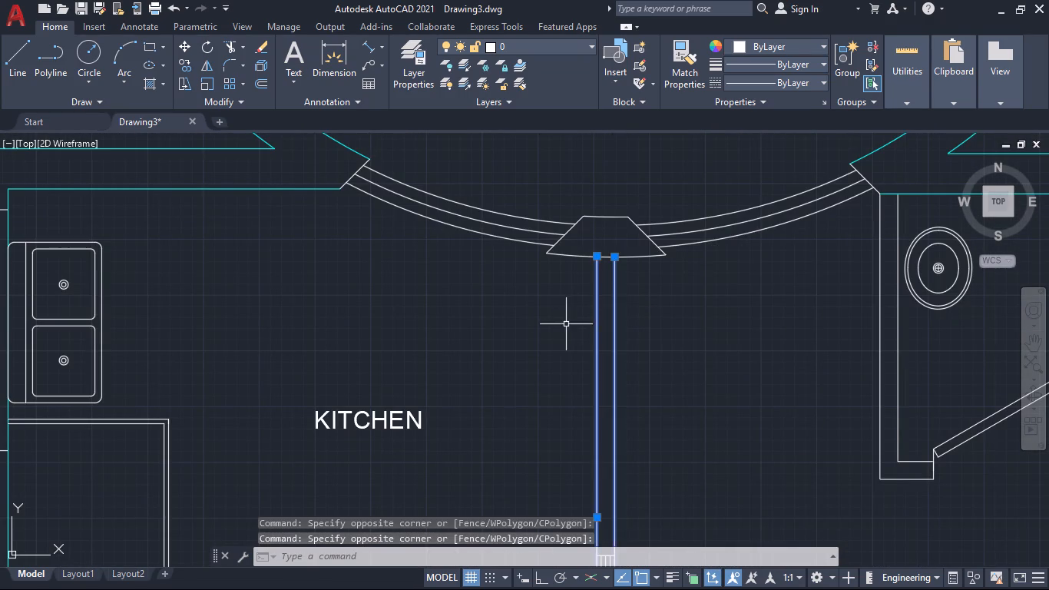
Add the room-side line of the wall between the GUEST ROOM and PARKING to the selection.
scroll(722, 352, down, 3)
middle_drag(720, 382, 630, 245)
scroll(612, 299, up, 2)
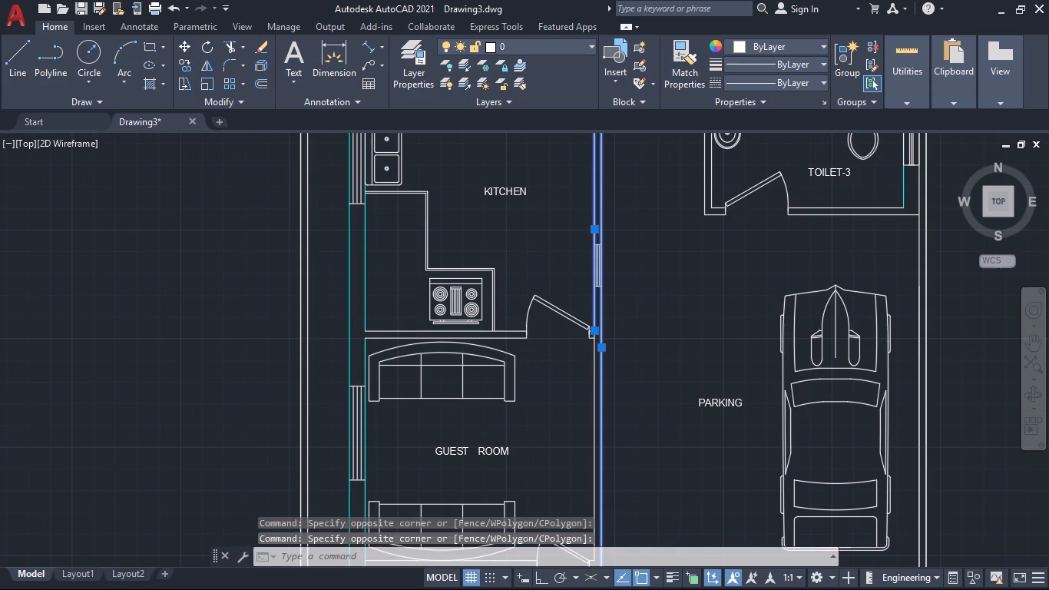
scroll(598, 288, up, 2)
scroll(598, 288, down, 2)
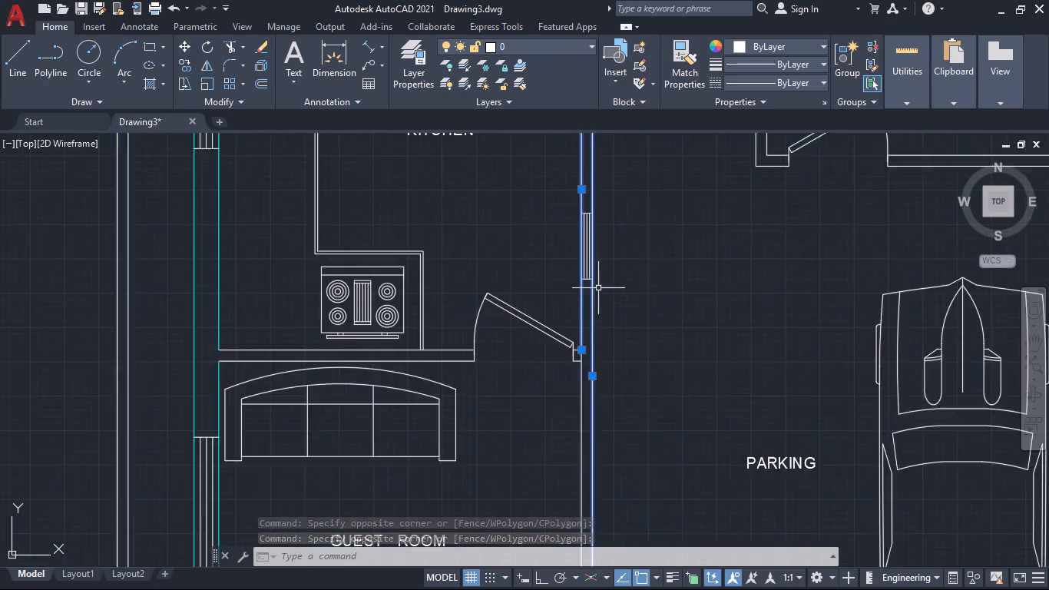
scroll(598, 288, down, 1)
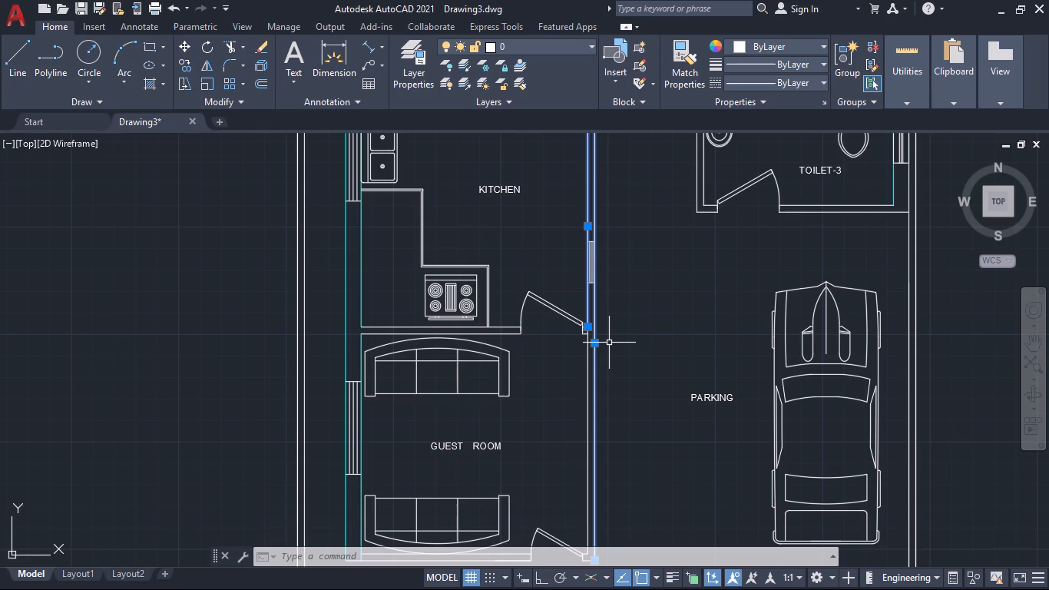
scroll(746, 357, down, 2)
middle_drag(720, 379, 683, 307)
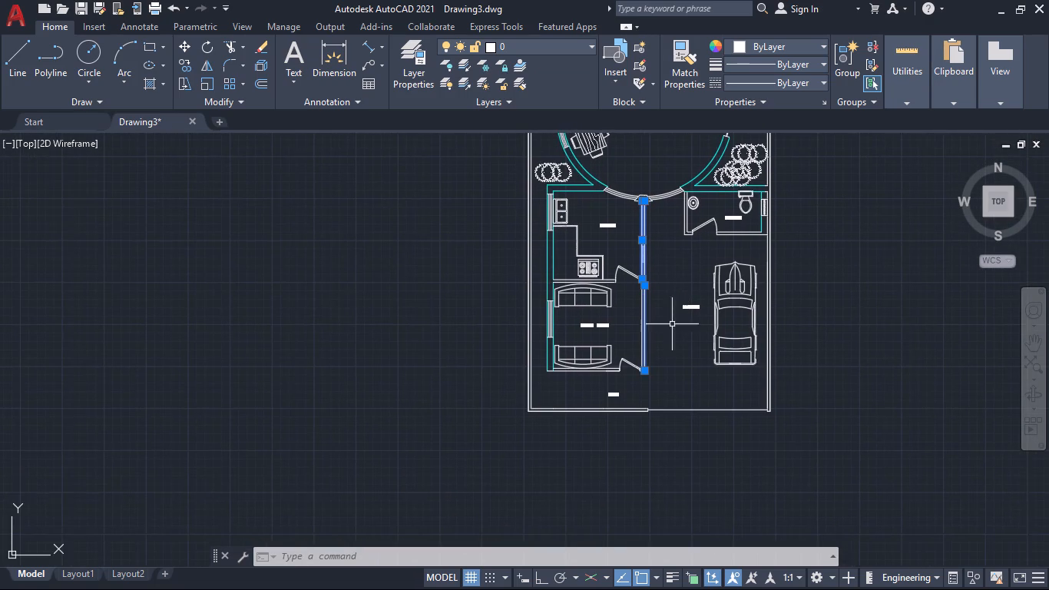
scroll(653, 373, up, 3)
click(607, 310)
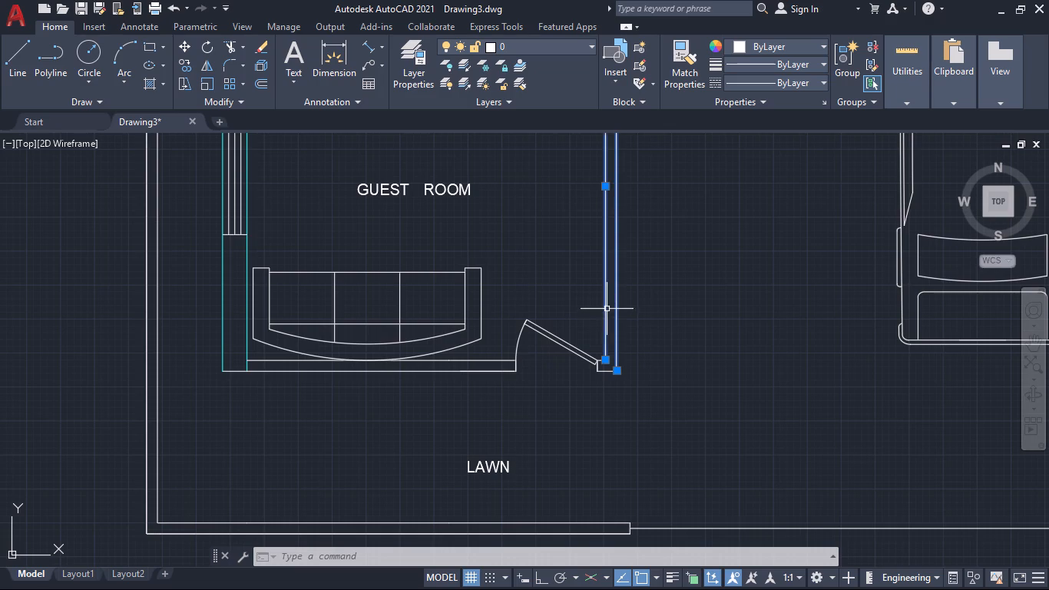
Add both lines of the wall between the KITCHEN and the GUEST ROOM to the selection.
scroll(714, 363, down, 1)
middle_drag(731, 305, 743, 487)
scroll(708, 283, down, 2)
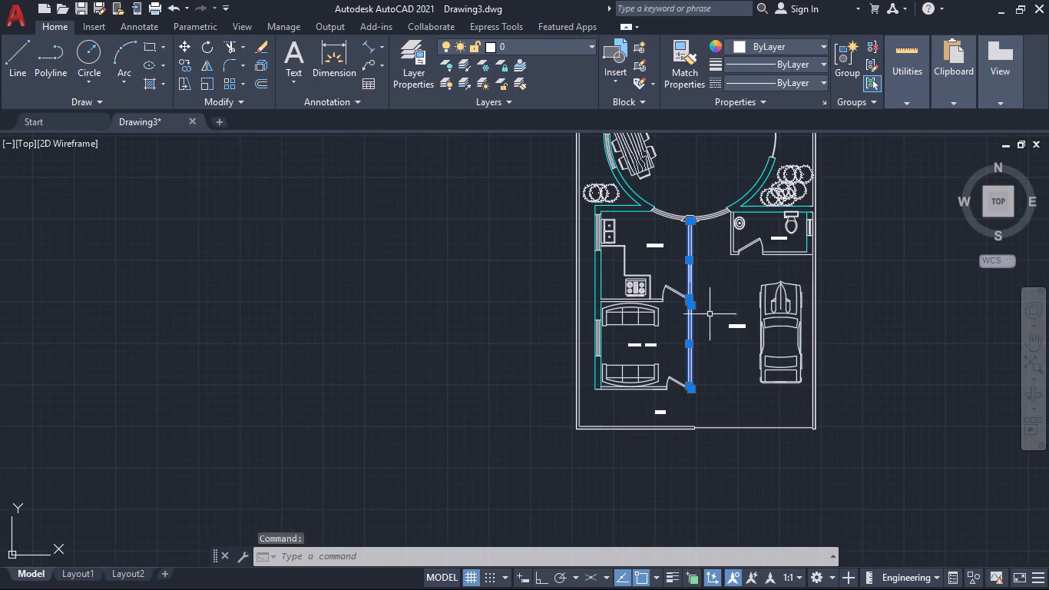
scroll(674, 360, up, 3)
middle_drag(641, 265, 722, 487)
scroll(678, 355, up, 1)
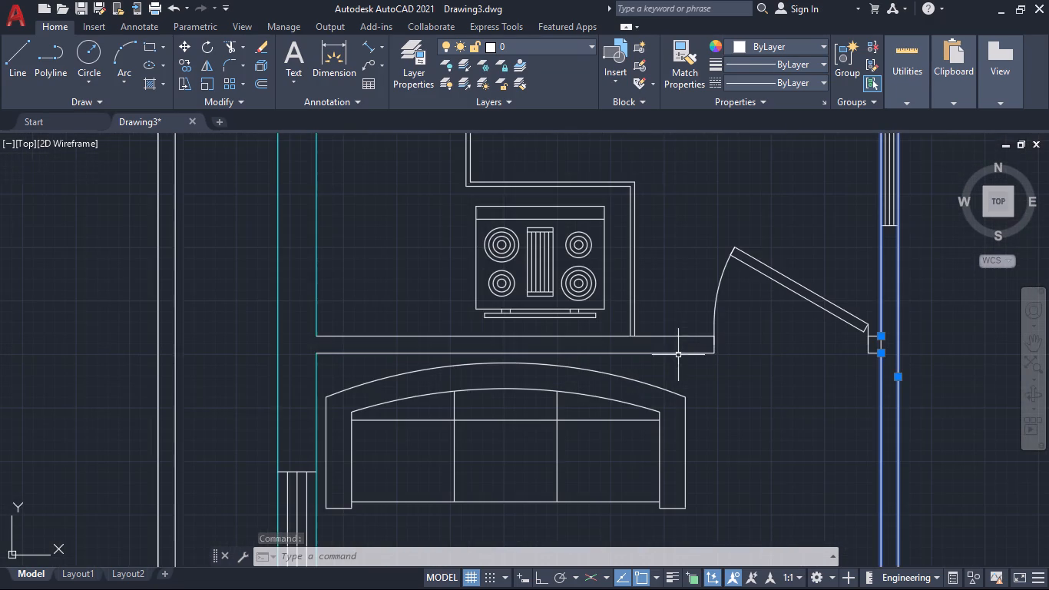
click(670, 335)
click(667, 354)
Add the room-side segments and the outer line of the GUEST ROOM's wall facing the LAWN to the selection.
scroll(794, 419, down, 3)
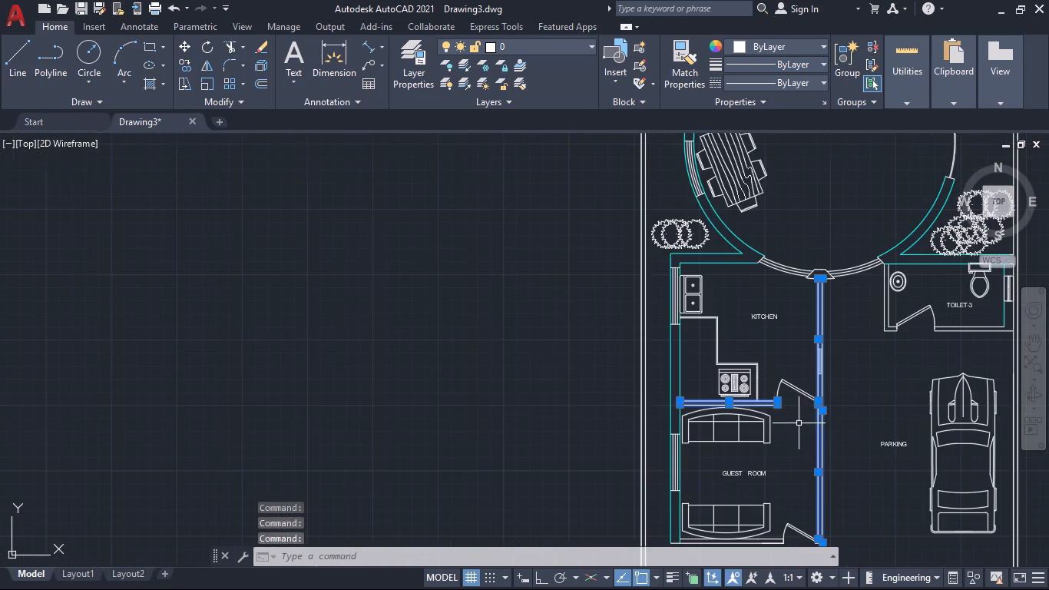
middle_drag(796, 481, 759, 297)
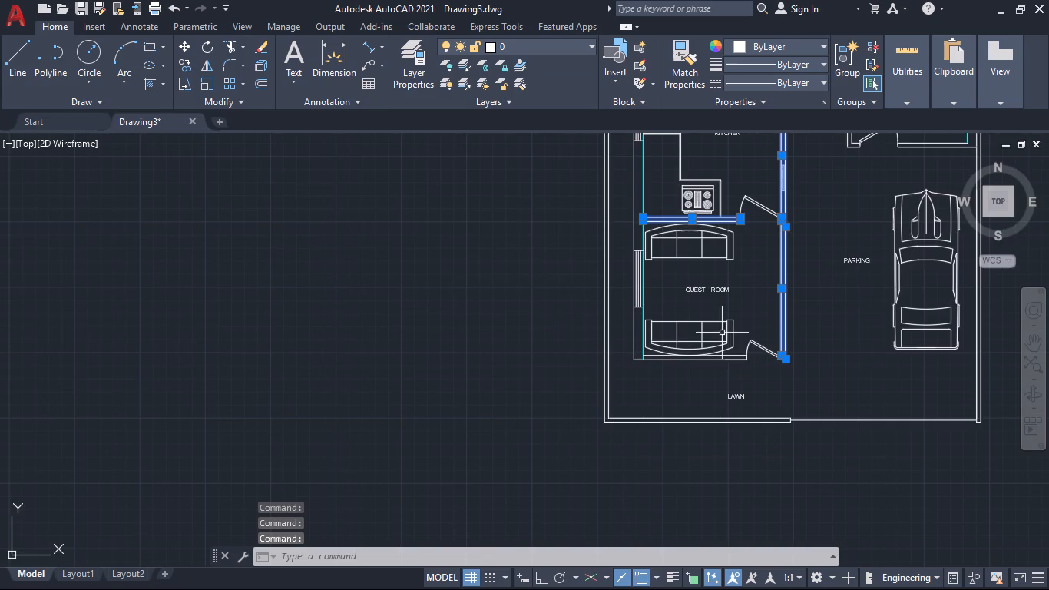
scroll(702, 366, up, 3)
click(753, 318)
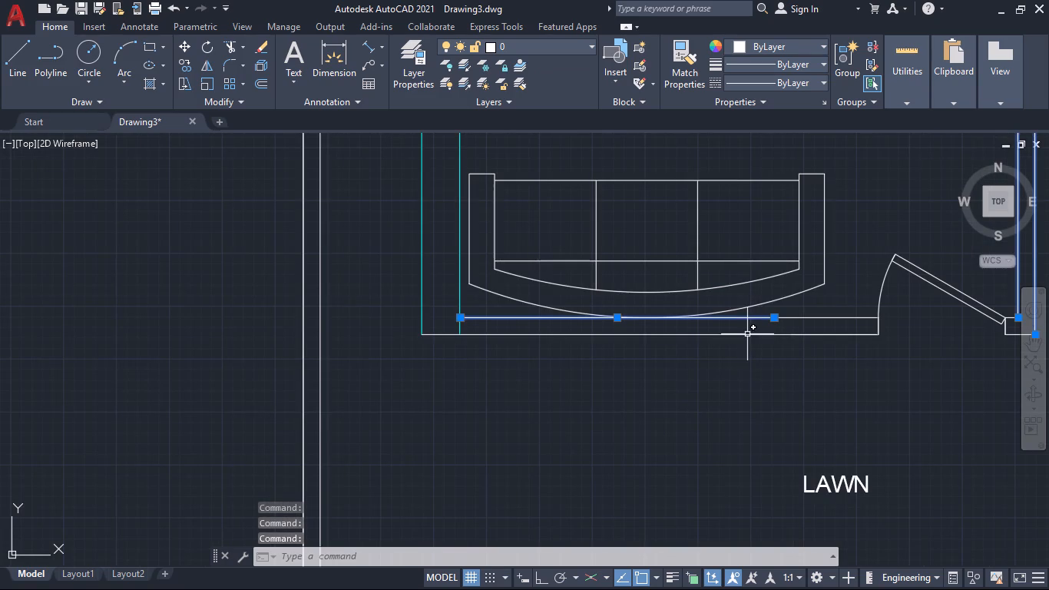
click(747, 334)
click(829, 316)
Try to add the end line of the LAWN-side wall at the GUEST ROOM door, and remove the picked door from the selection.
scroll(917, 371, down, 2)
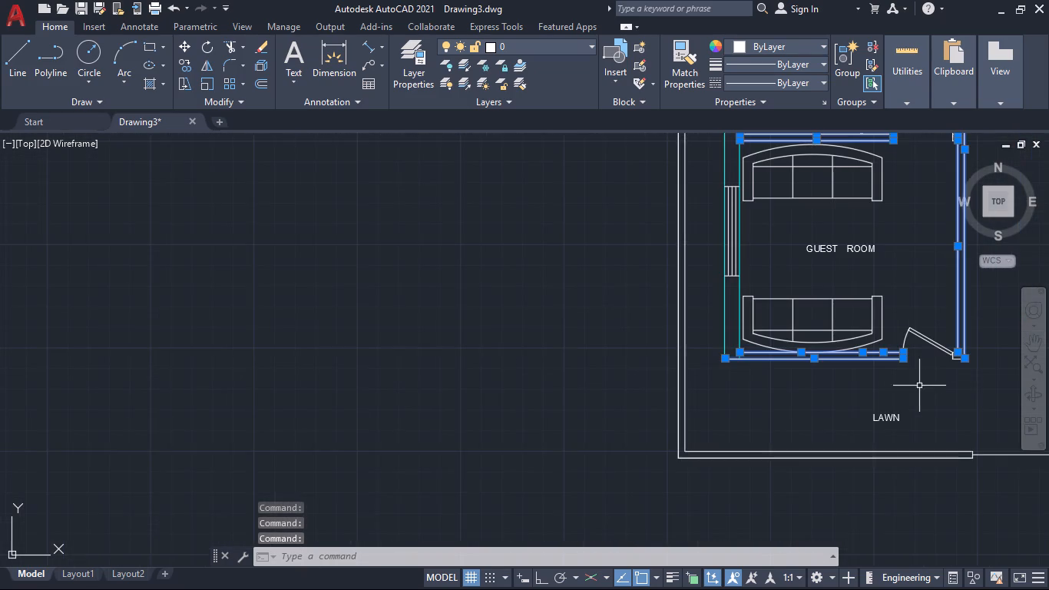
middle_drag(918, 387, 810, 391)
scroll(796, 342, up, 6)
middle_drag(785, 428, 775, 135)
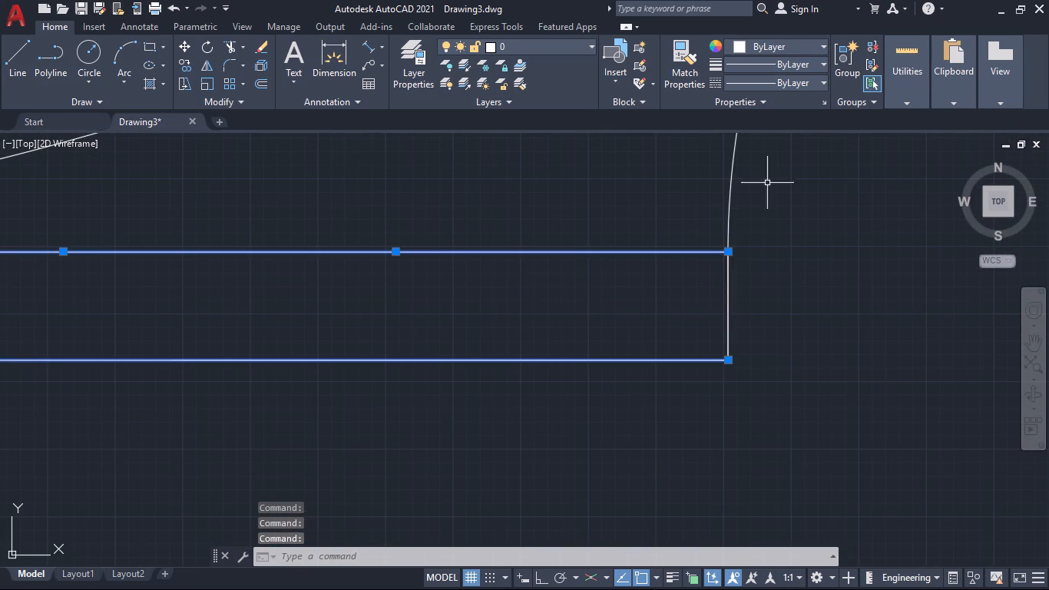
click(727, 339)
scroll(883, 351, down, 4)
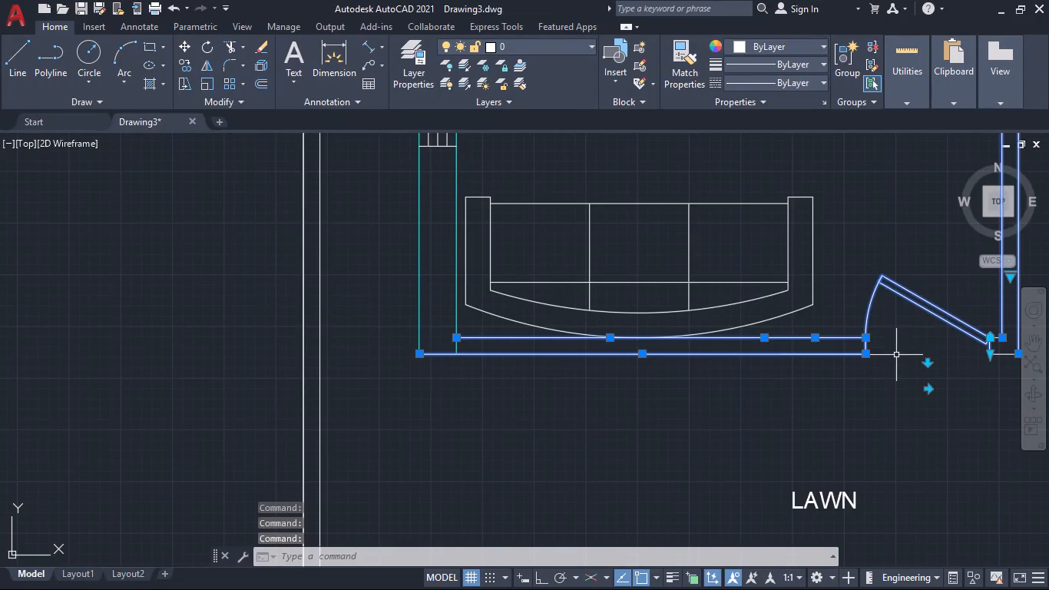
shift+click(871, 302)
Add the LAWN-side and room-side lines of the wall stub beside the GUEST ROOM door to the selection, leaving the door unselected.
scroll(901, 369, down, 1)
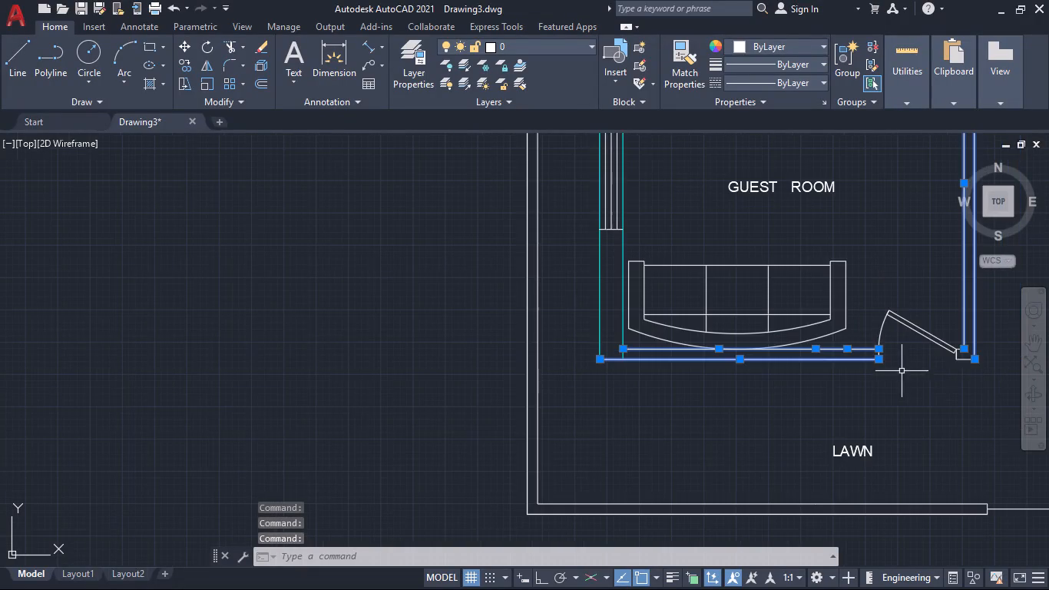
scroll(936, 379, up, 3)
middle_drag(951, 368, 750, 395)
scroll(812, 358, up, 2)
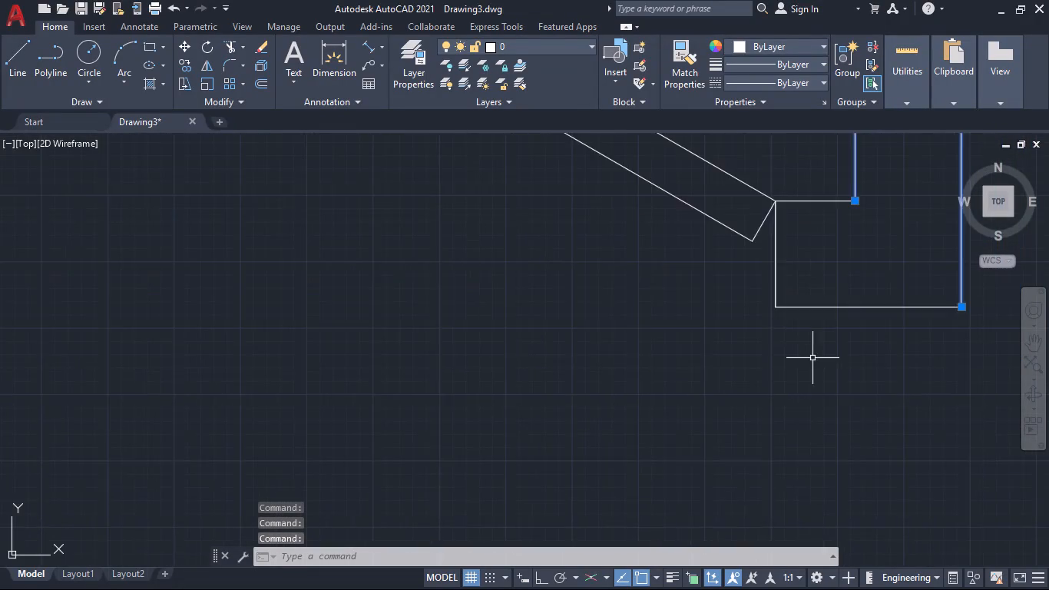
scroll(812, 358, up, 1)
click(851, 277)
scroll(865, 352, down, 1)
middle_drag(865, 359, 830, 446)
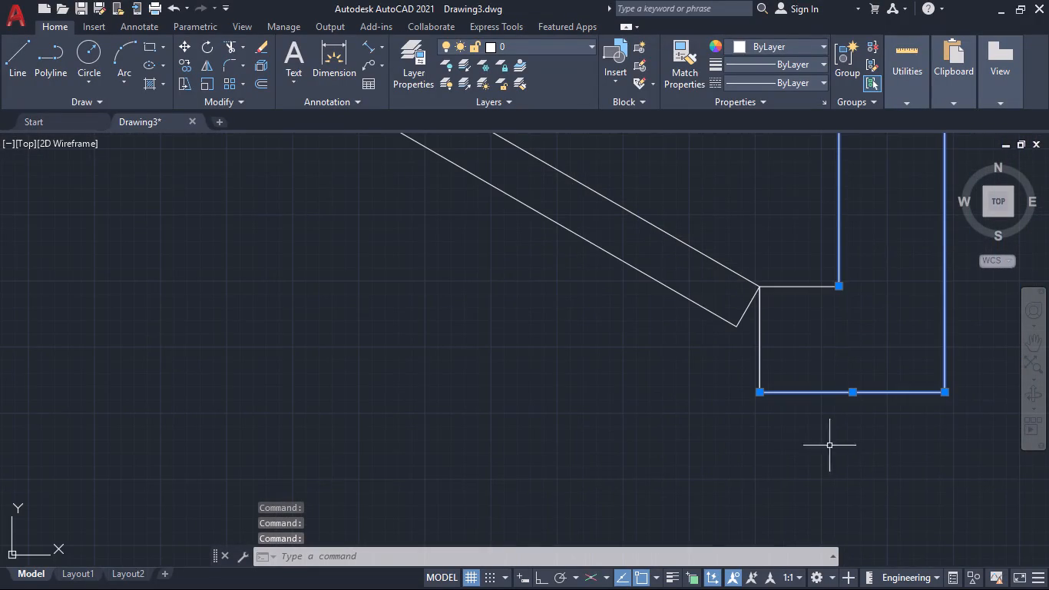
click(816, 286)
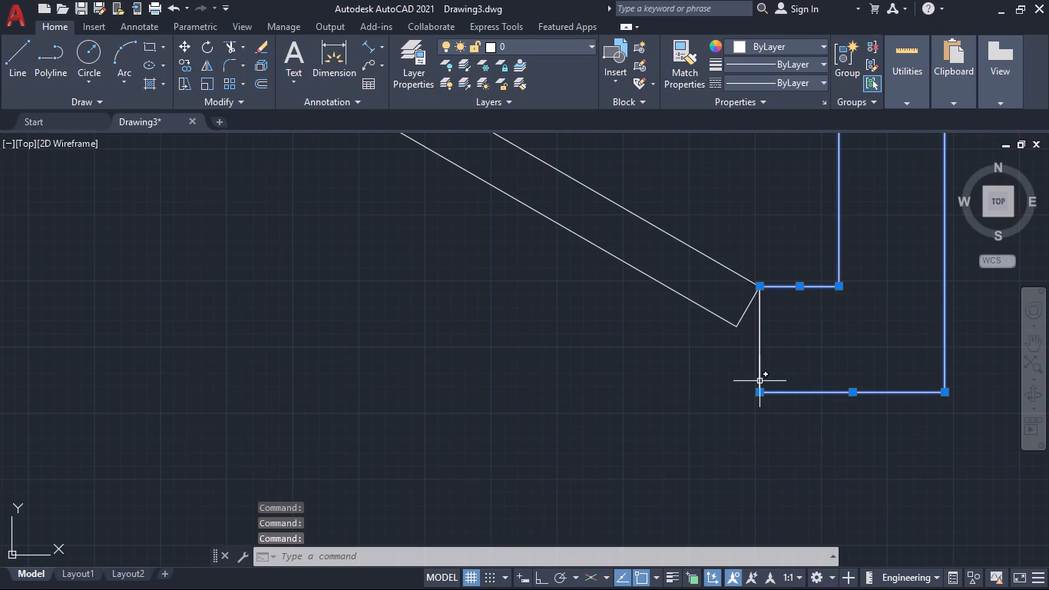
click(759, 380)
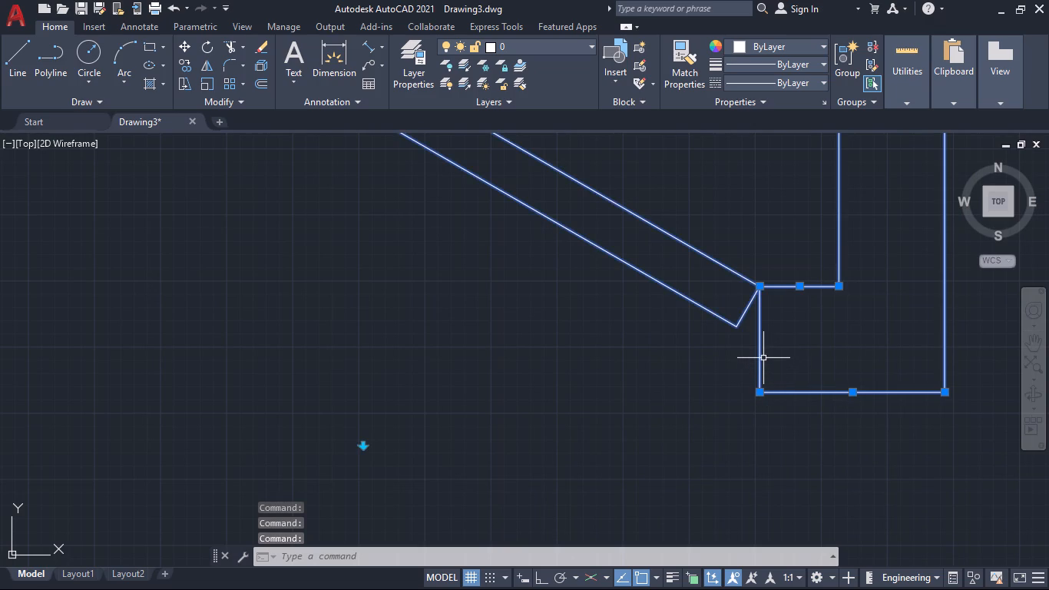
shift+click(761, 354)
Add both lines of the wall between TOILET-3 and the car's parking area to the selection.
scroll(796, 413, down, 3)
middle_drag(844, 456, 604, 423)
scroll(709, 410, down, 3)
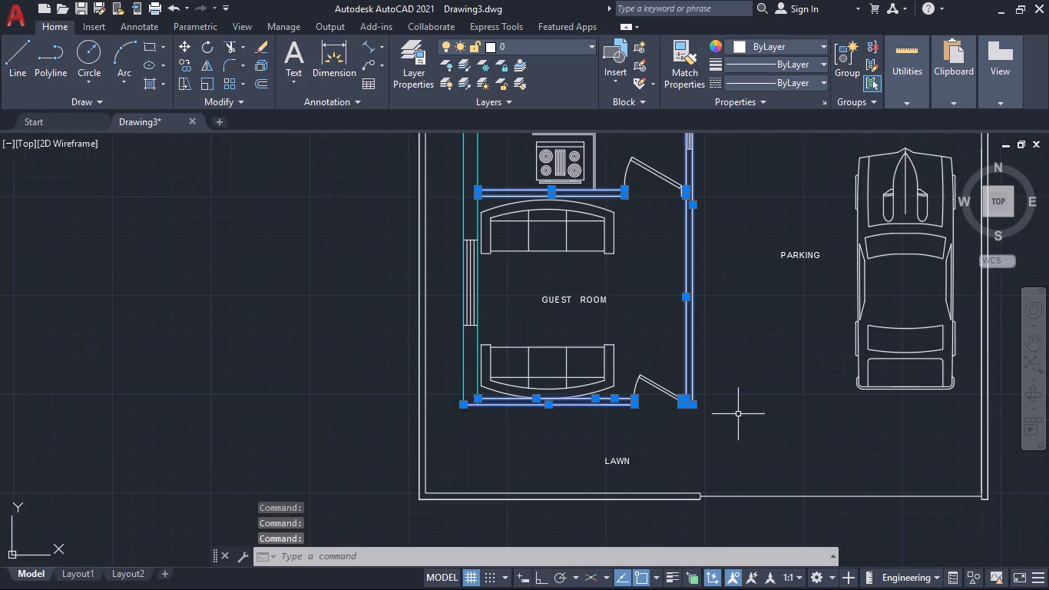
middle_drag(807, 421, 719, 410)
scroll(718, 410, down, 1)
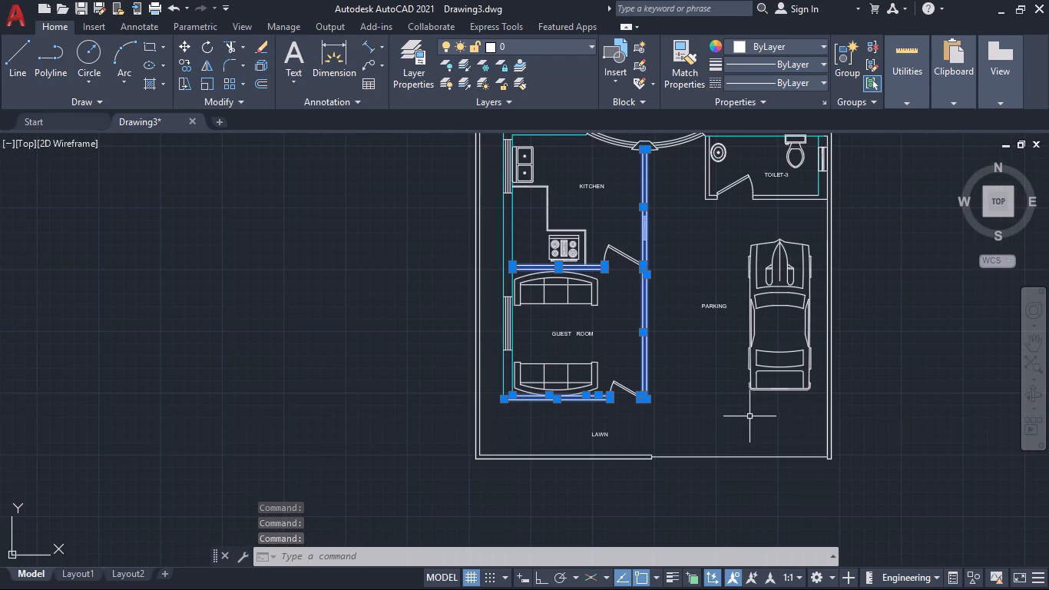
middle_drag(789, 414, 722, 482)
scroll(706, 253, up, 2)
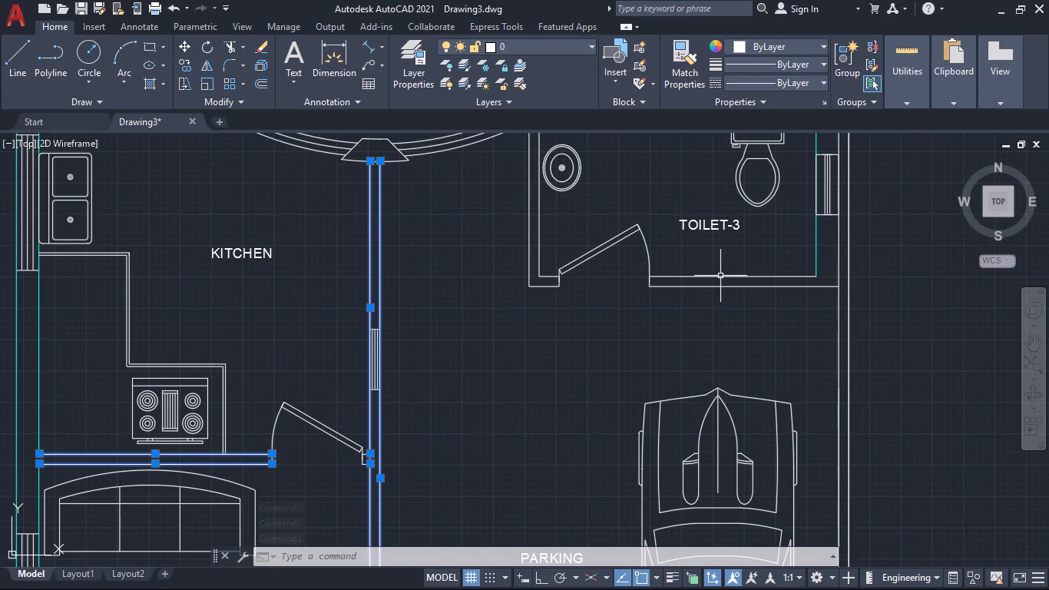
click(723, 278)
click(720, 287)
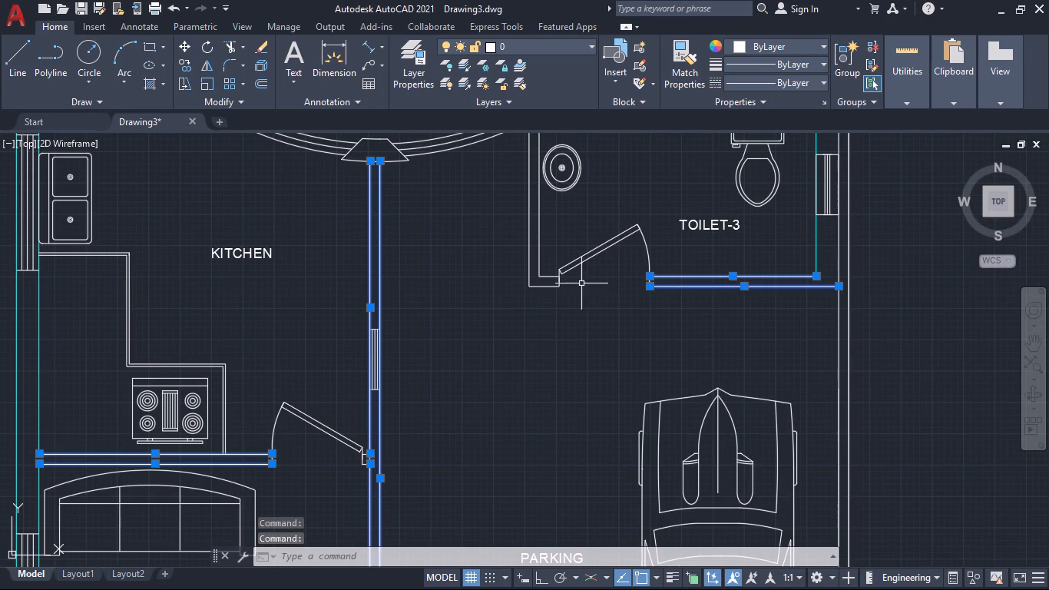
Add the two short stub lines beside the TOILET-3 door and both lines of the adjoining wall by the washbasin to the selection.
click(547, 277)
click(541, 287)
scroll(529, 267, up, 2)
click(528, 266)
click(552, 253)
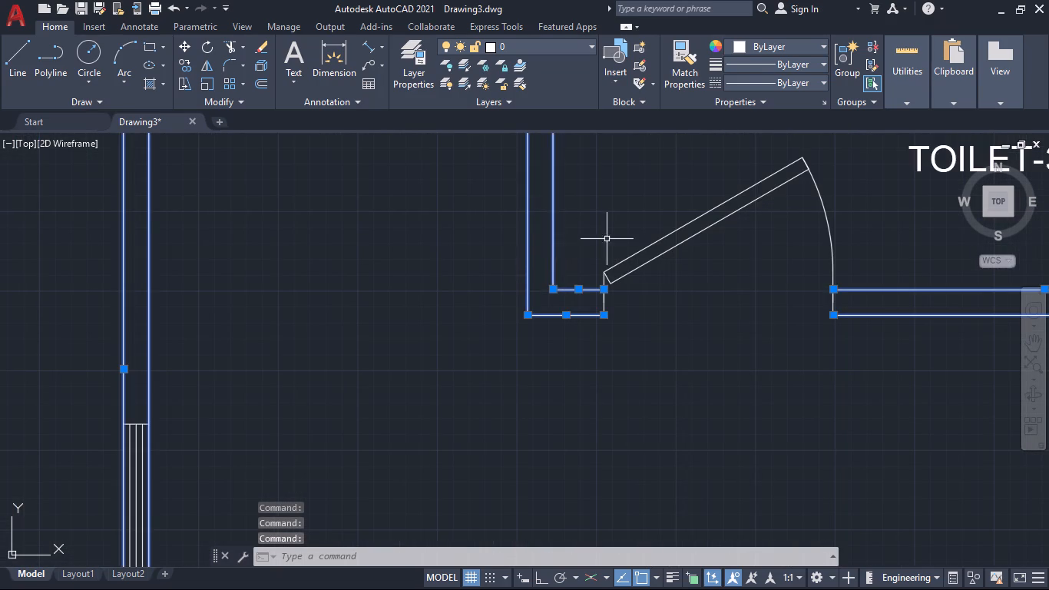
Check the whole floor plan for inner wall lines still missing from the selection.
scroll(614, 237, down, 2)
middle_drag(670, 285, 643, 474)
scroll(652, 342, down, 2)
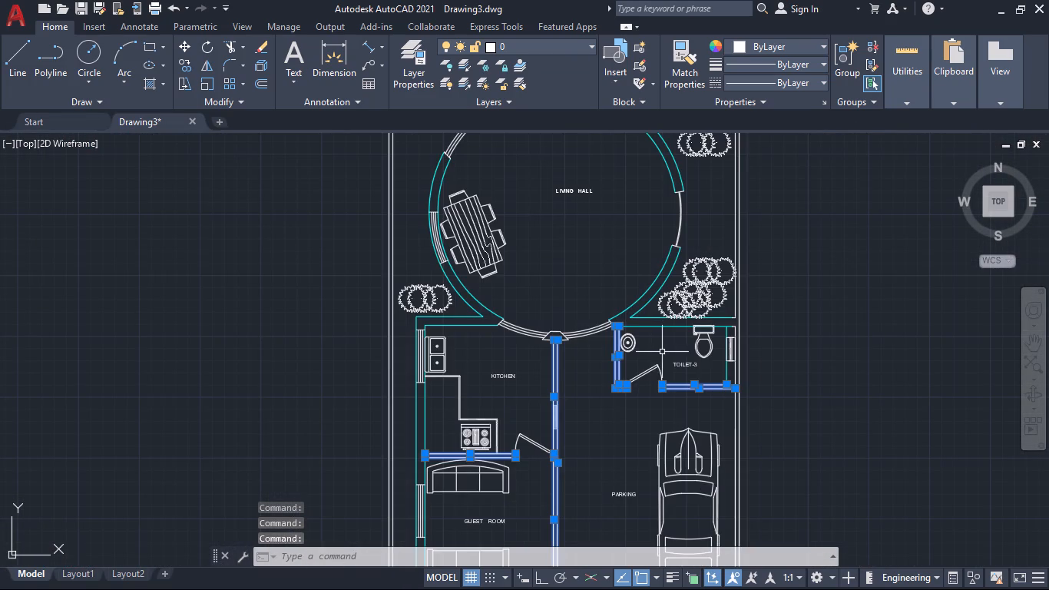
middle_drag(716, 244, 704, 397)
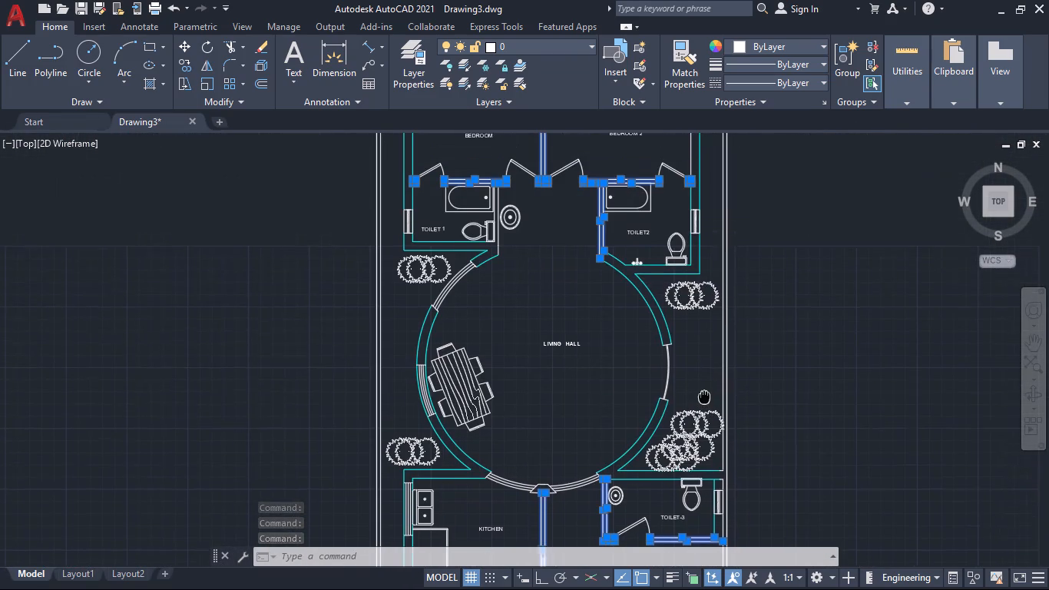
middle_drag(704, 397, 705, 407)
scroll(718, 357, down, 1)
middle_drag(703, 368, 709, 305)
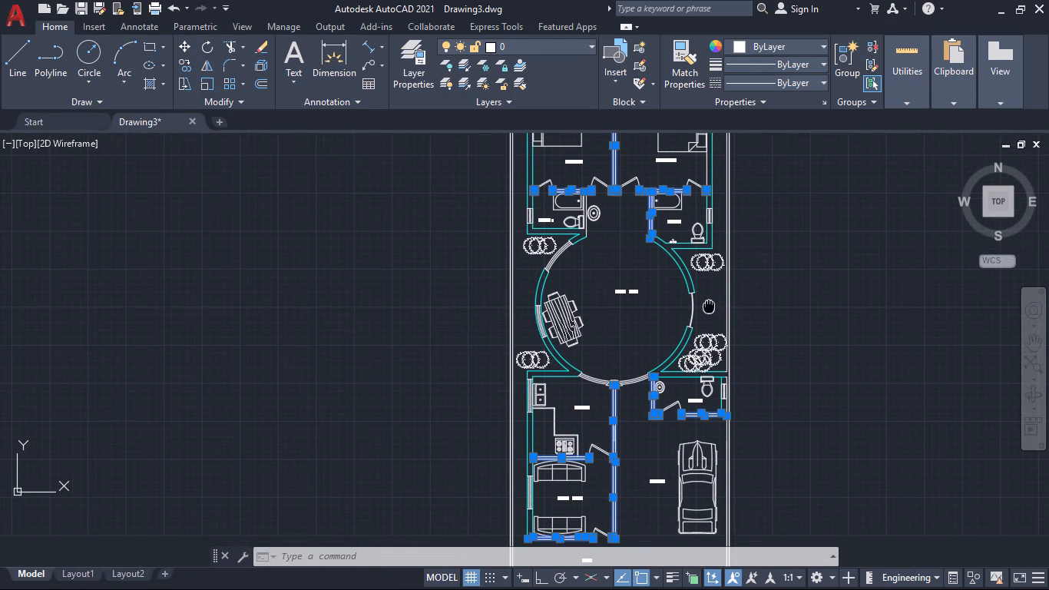
middle_drag(709, 305, 683, 346)
scroll(685, 350, up, 3)
scroll(714, 353, down, 1)
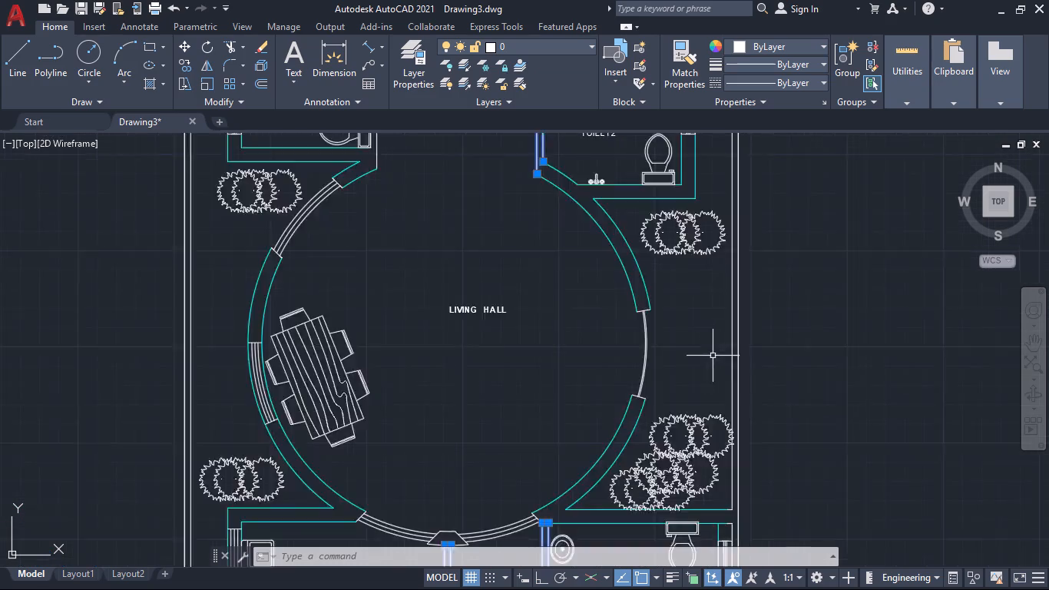
scroll(712, 356, down, 2)
middle_drag(701, 368, 711, 408)
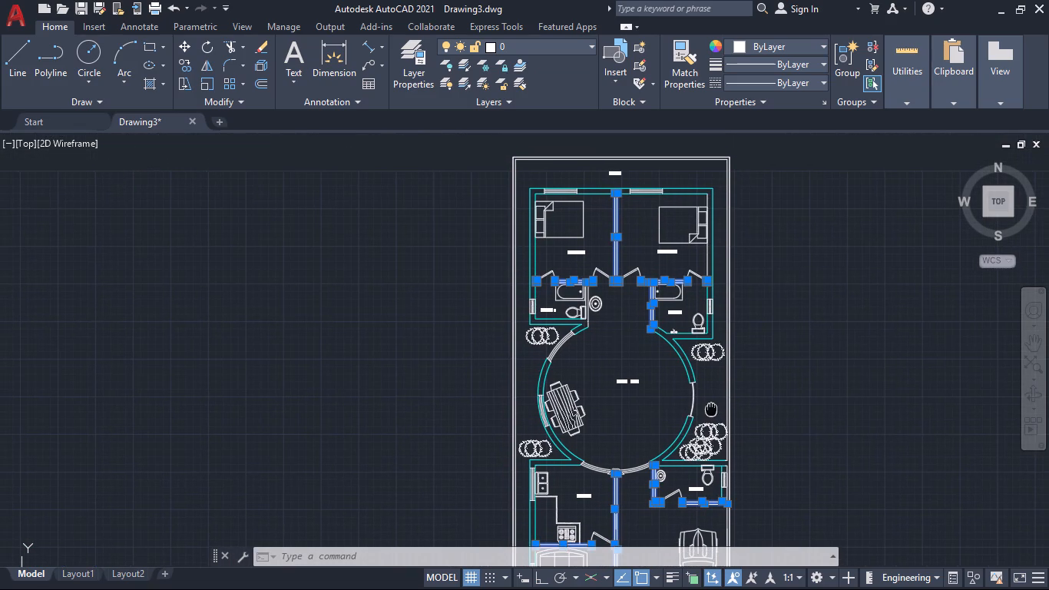
middle_drag(711, 408, 773, 323)
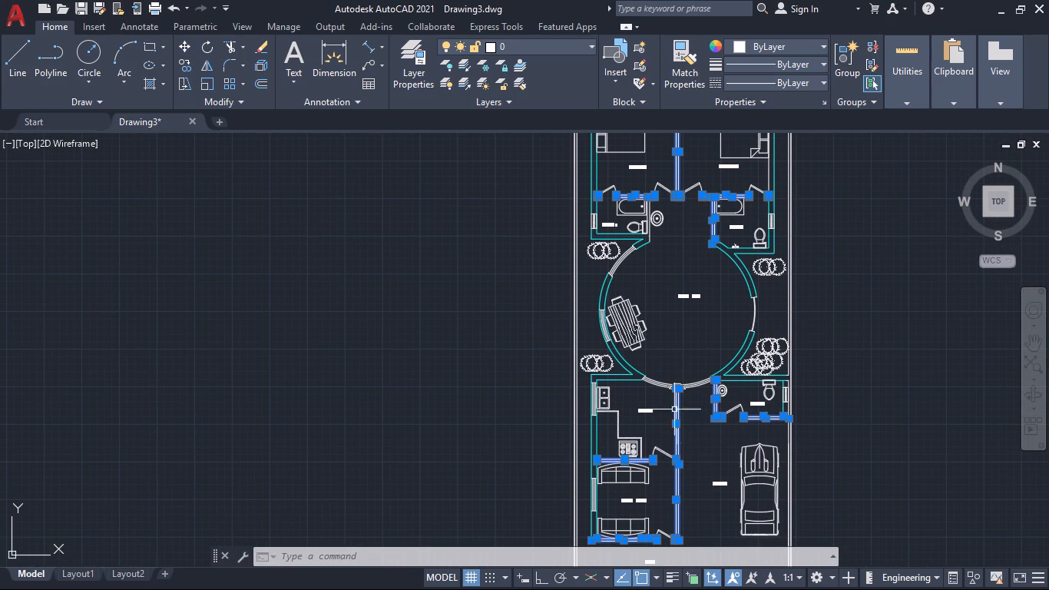
middle_drag(714, 446, 697, 367)
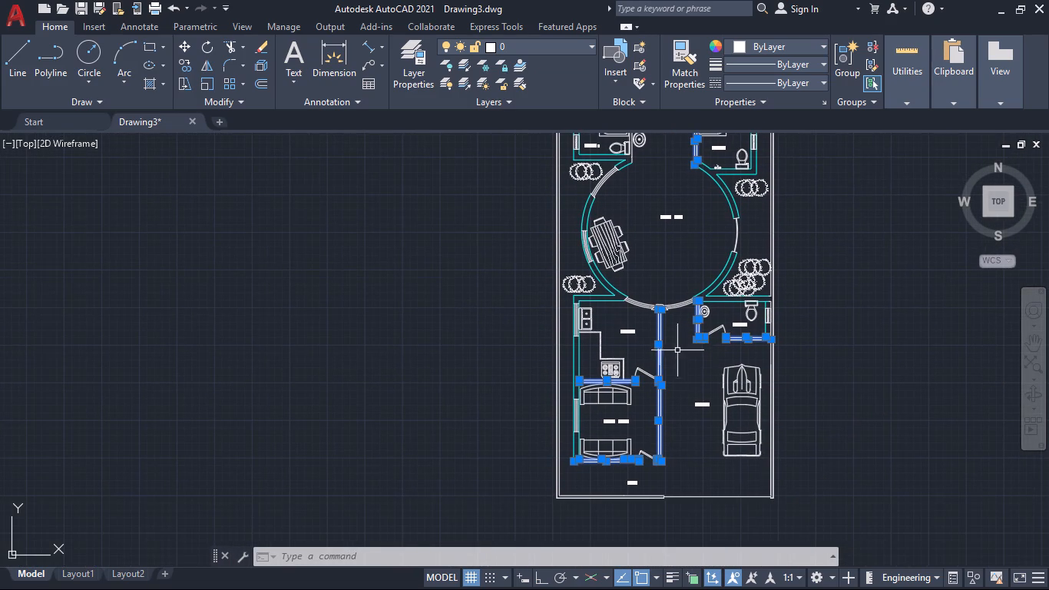
Assign the selected wall lines to the INNER WALL layer and clear the selection.
click(592, 45)
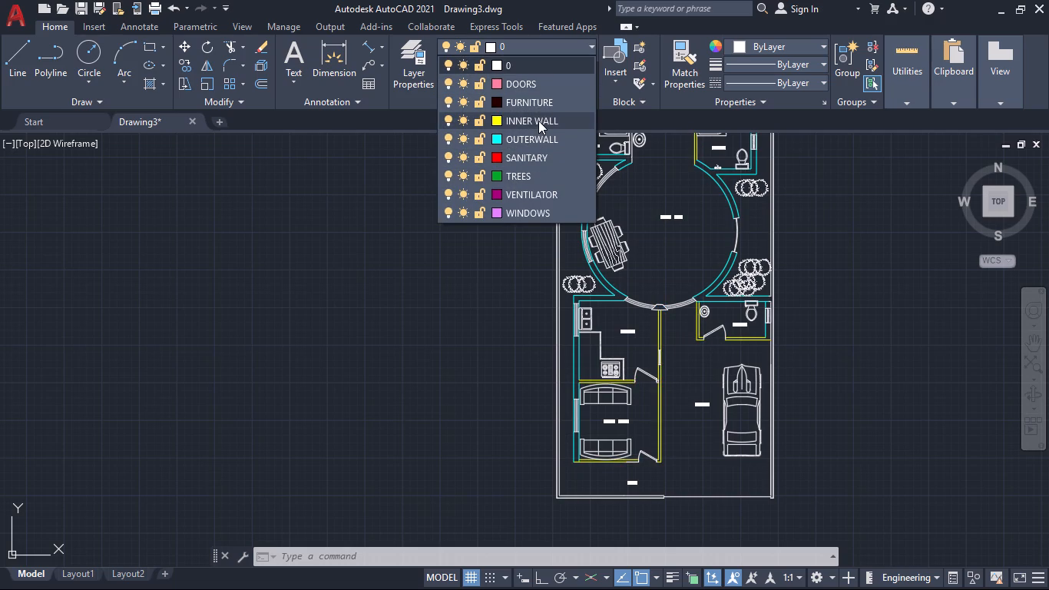
click(538, 120)
key(Escape)
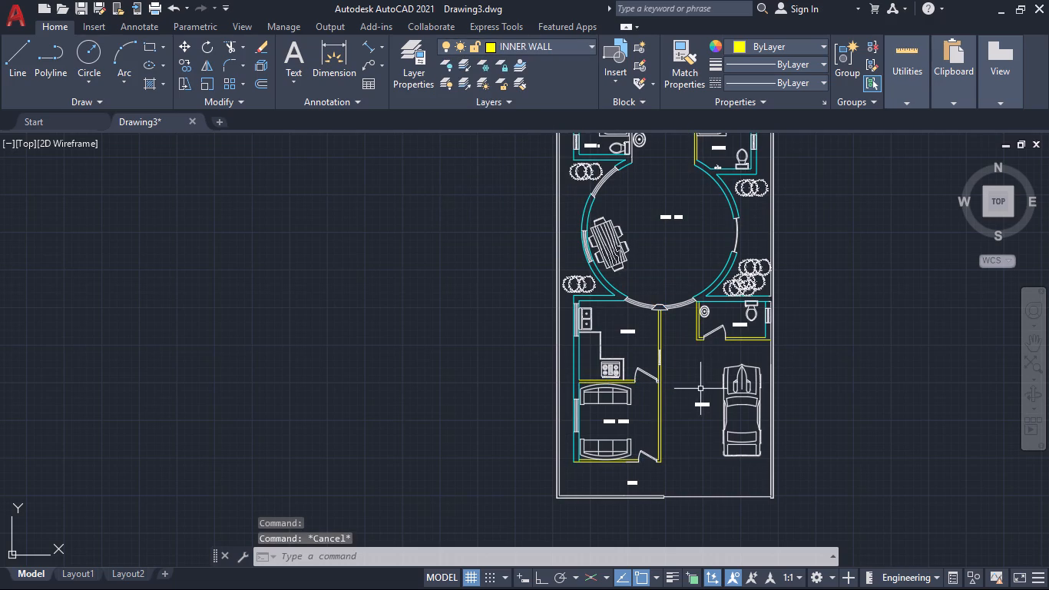
Use Match Properties to copy the living hall arc's OUTERWALL properties to all edges of the small pier between the two curved windows.
middle_drag(693, 378, 673, 463)
scroll(653, 264, down, 1)
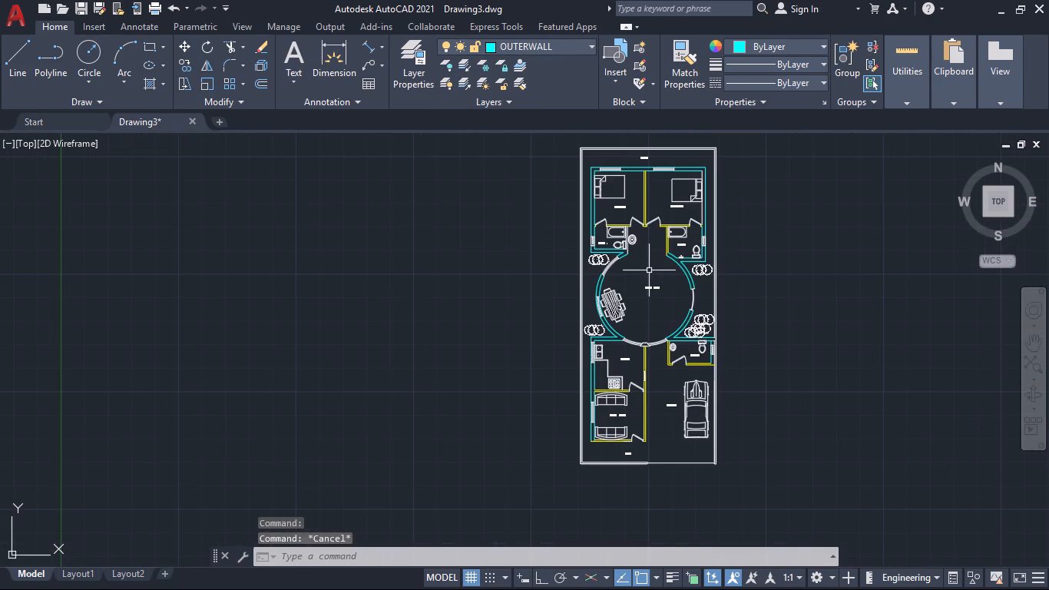
middle_drag(649, 270, 651, 301)
scroll(651, 350, up, 1)
middle_drag(649, 357, 621, 259)
scroll(620, 314, up, 2)
middle_drag(651, 307, 652, 344)
text(MA)
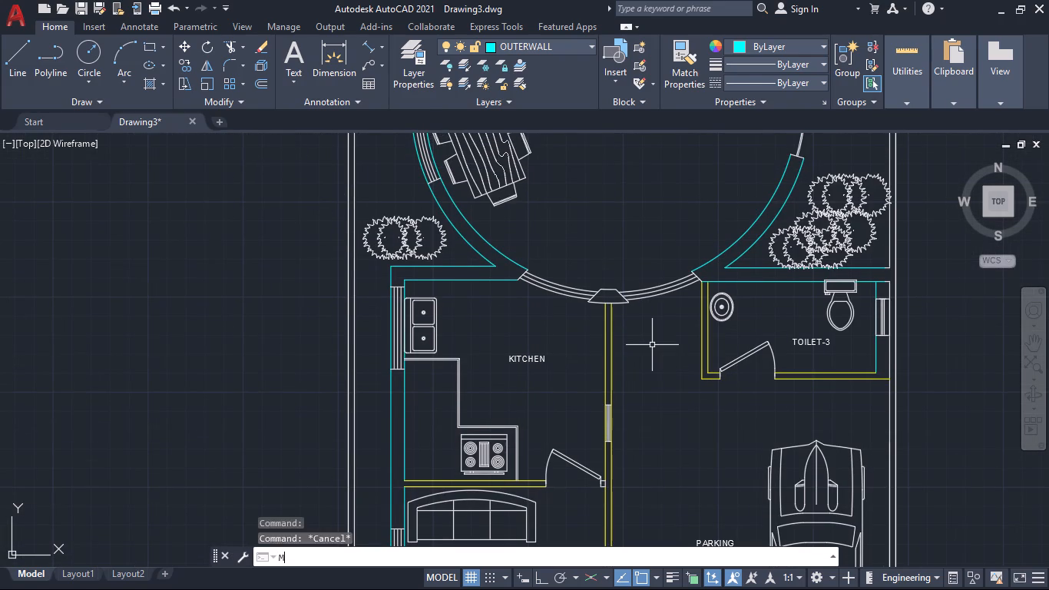
key(Return)
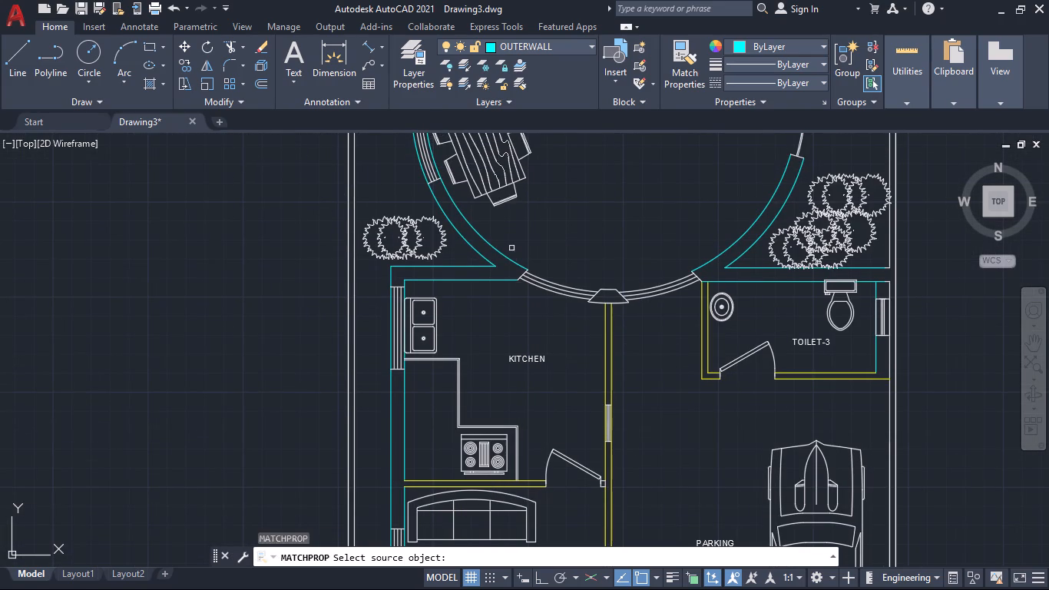
click(504, 254)
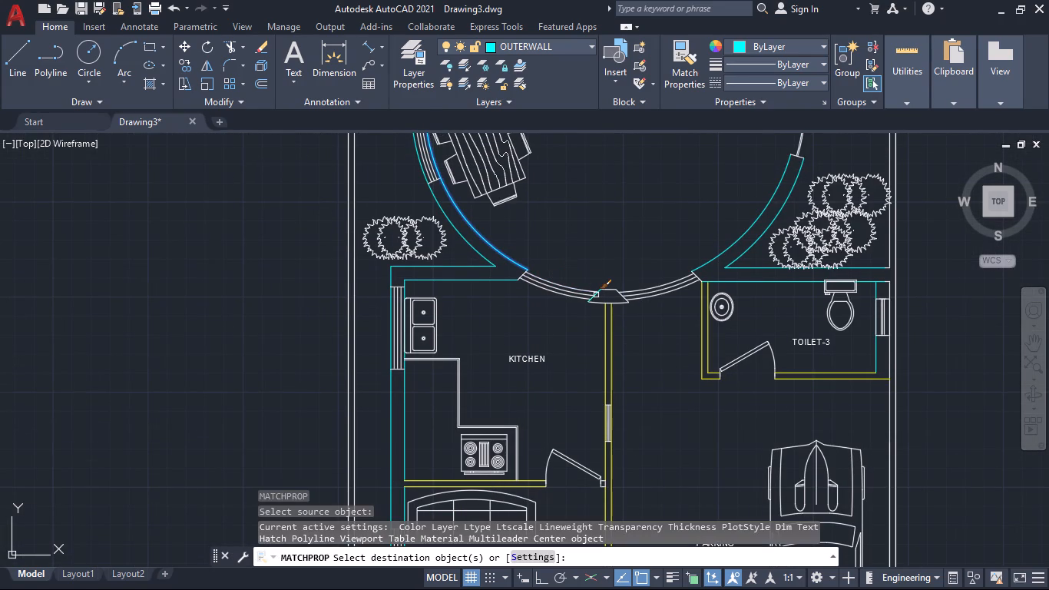
click(597, 295)
click(608, 289)
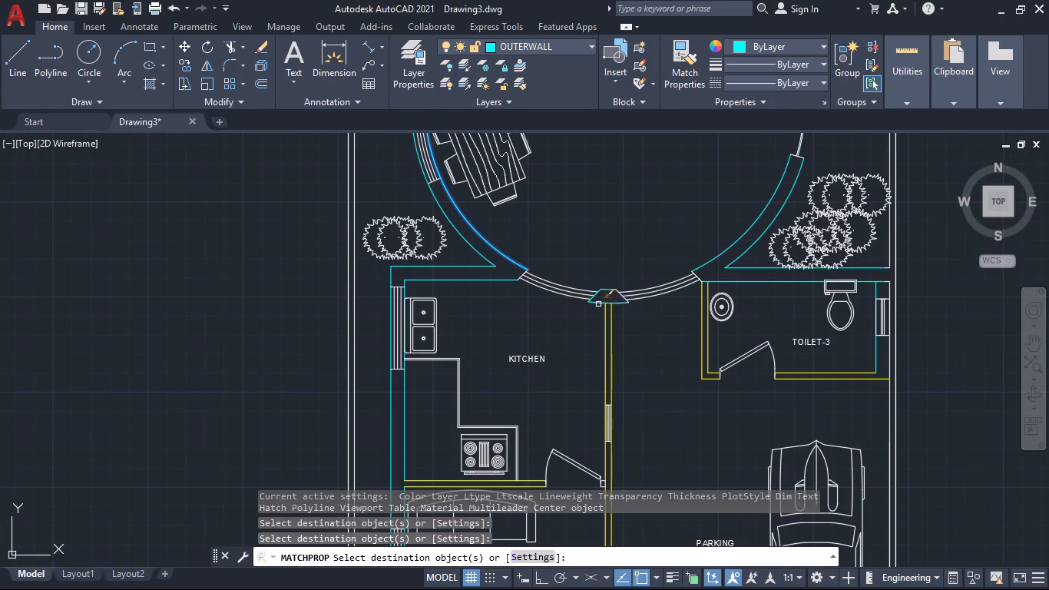
click(597, 303)
click(622, 297)
scroll(611, 285, up, 4)
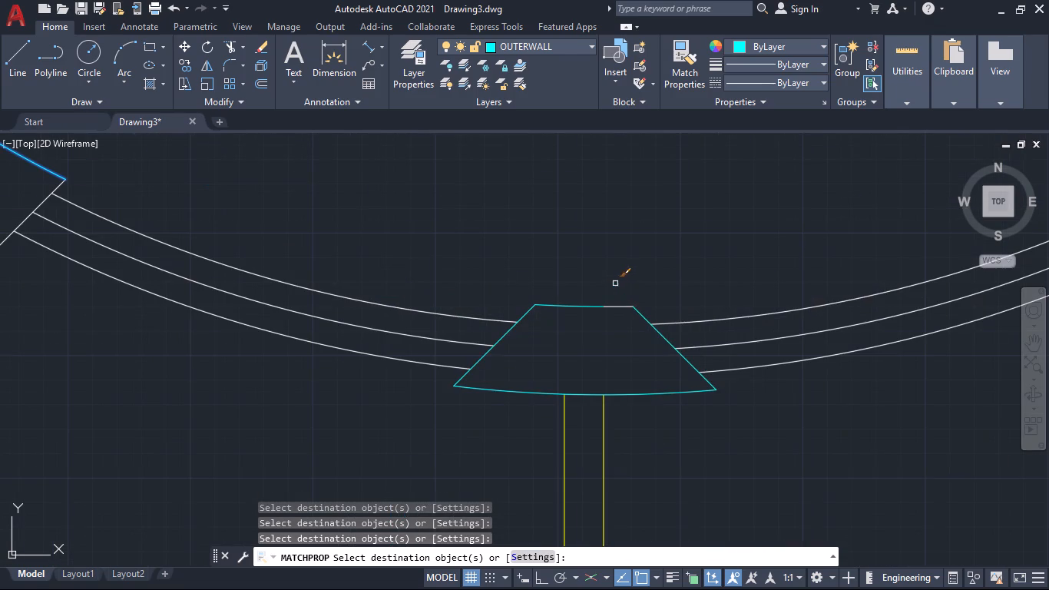
click(624, 310)
click(617, 280)
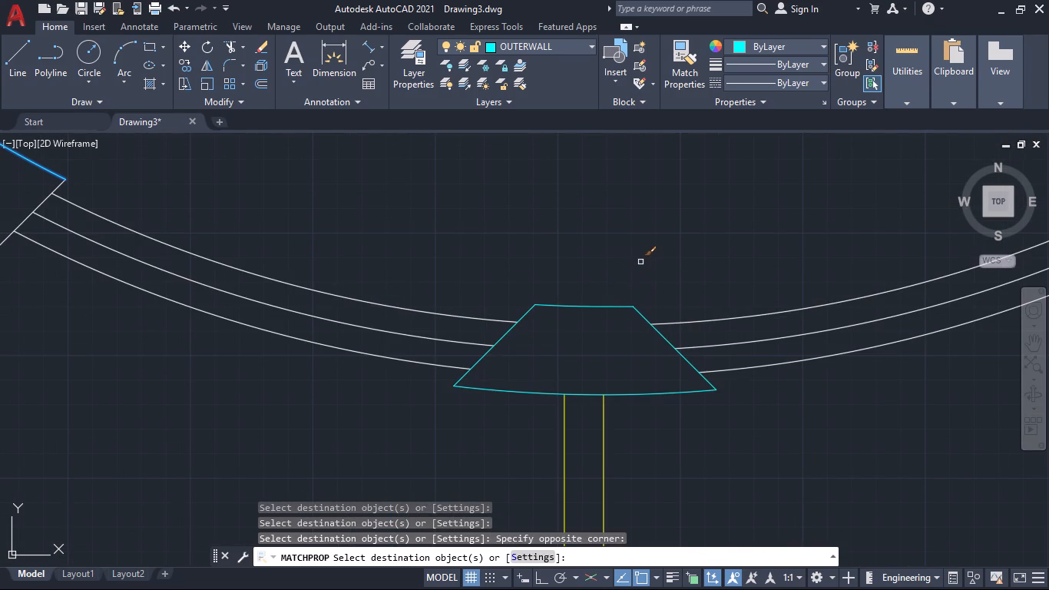
Match the wall end lines of the curved windows, beside TOILET-3 and beside the kitchen, to the same OUTERWALL properties.
scroll(641, 256, down, 3)
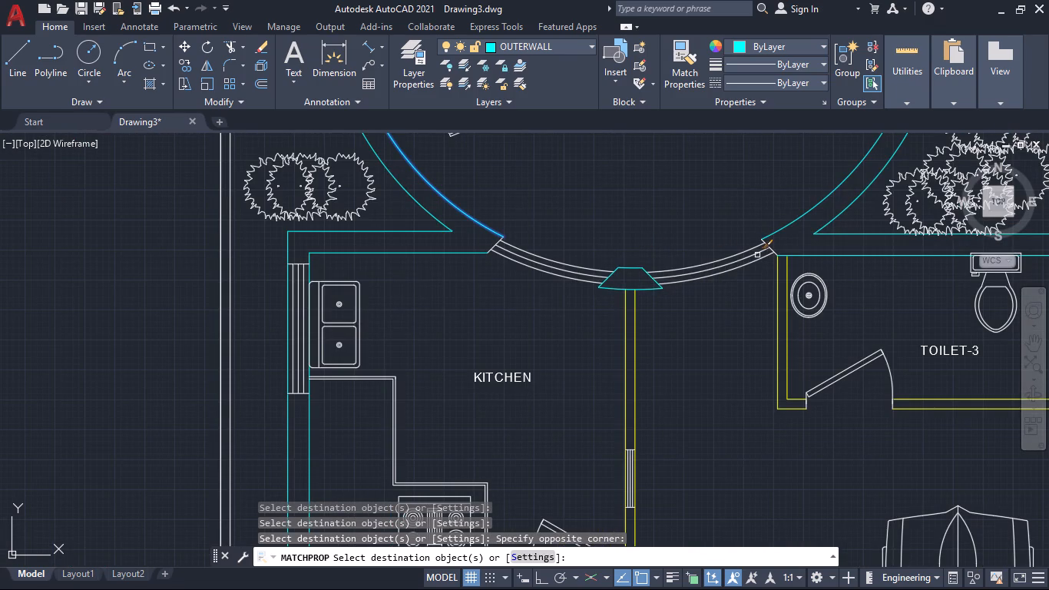
scroll(800, 253, up, 2)
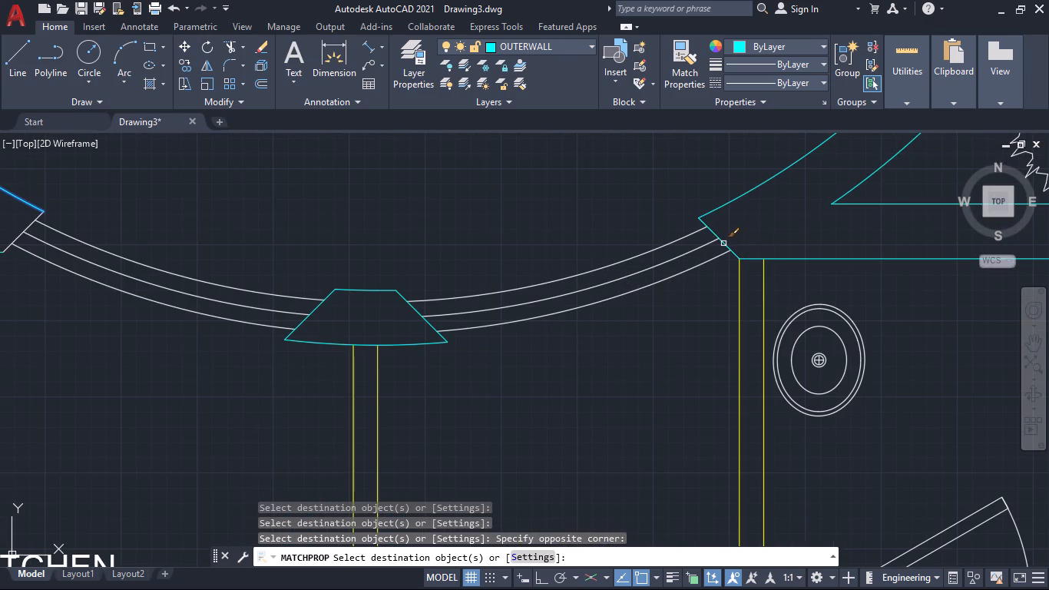
click(723, 244)
middle_drag(461, 220, 783, 293)
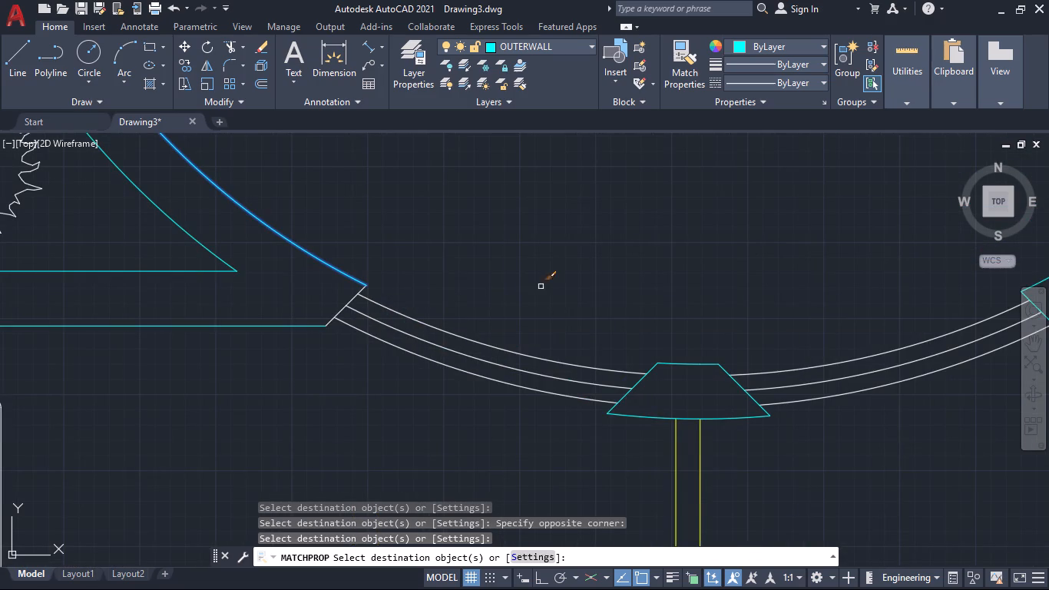
click(344, 305)
scroll(508, 271, down, 4)
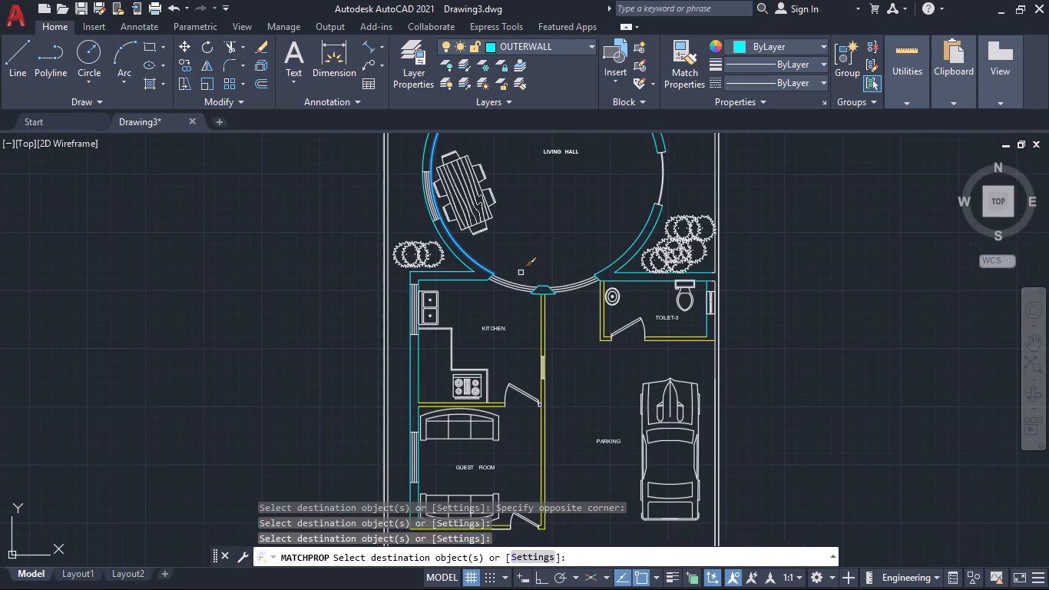
middle_drag(555, 241, 508, 302)
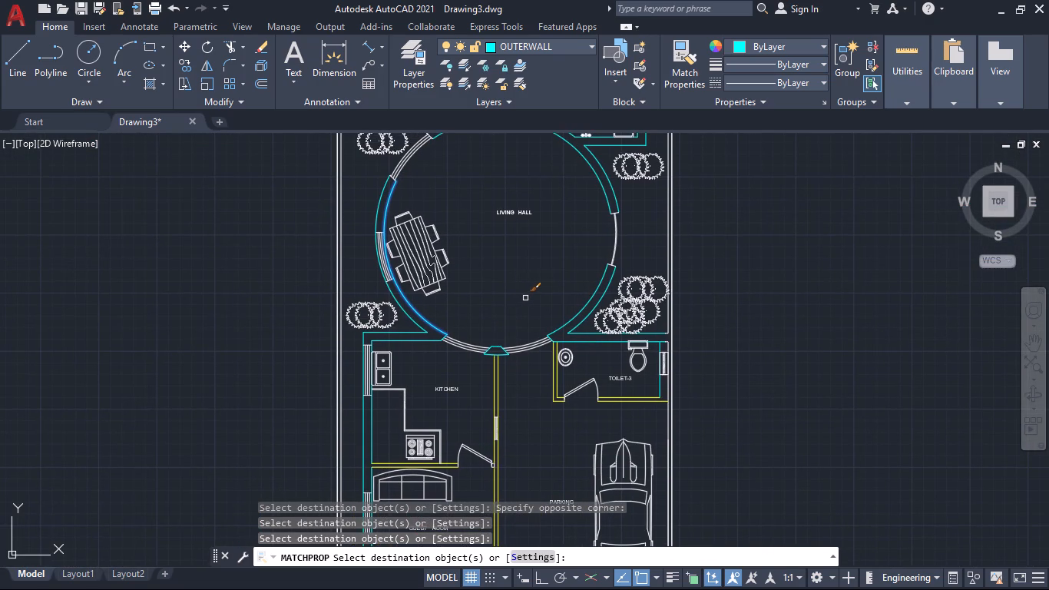
key(Escape)
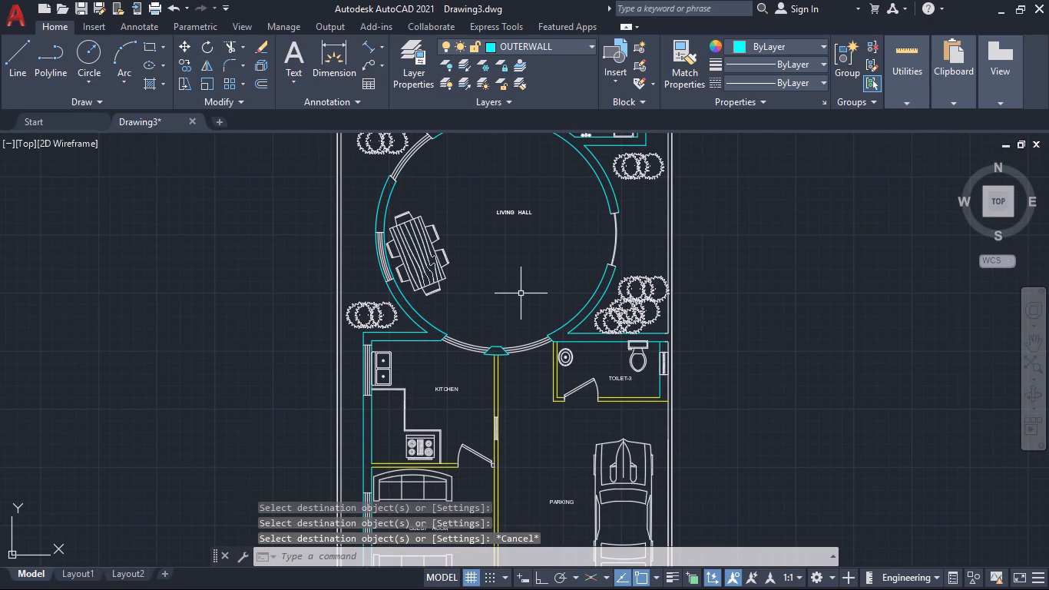
Examine the whole floor plan for remaining wall problems, looking closely at the TOILET-3 window and its outer wall.
middle_drag(533, 271, 442, 380)
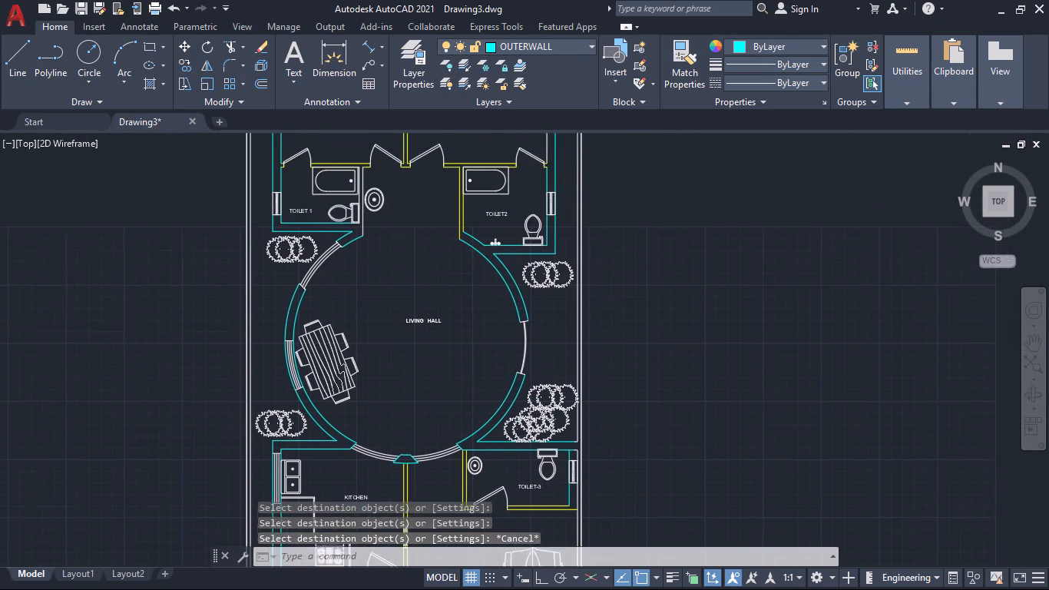
middle_drag(442, 380, 448, 418)
scroll(442, 384, down, 2)
scroll(527, 331, up, 2)
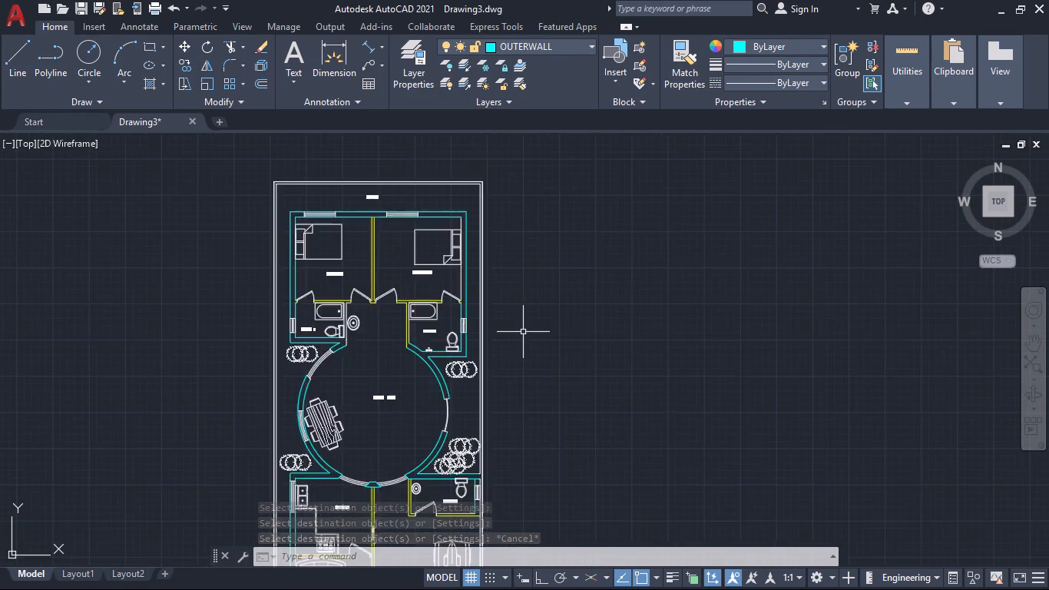
middle_drag(509, 361, 664, 161)
scroll(686, 323, down, 1)
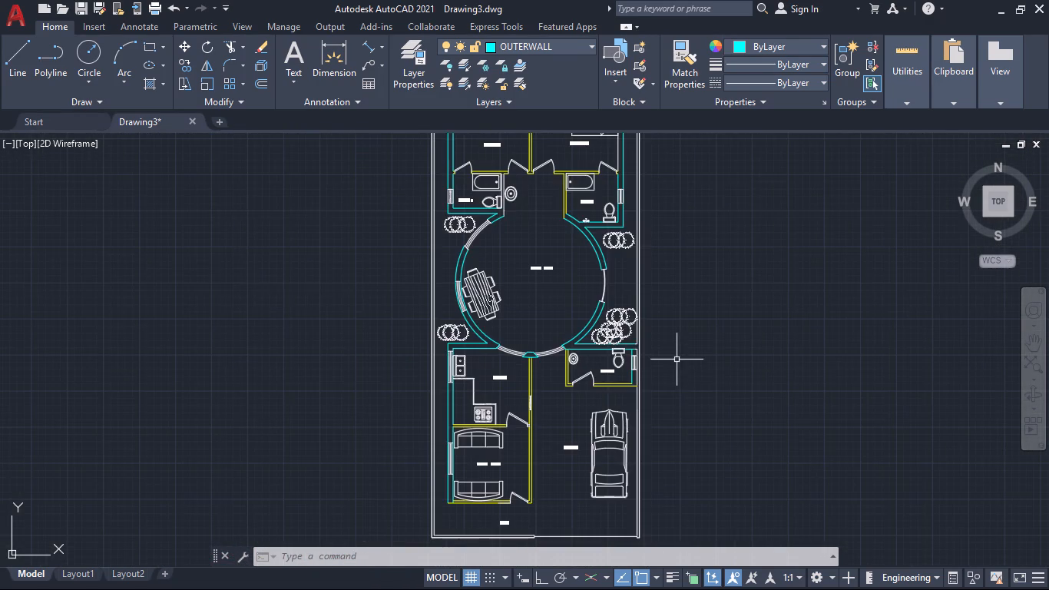
middle_drag(686, 386, 733, 328)
scroll(683, 315, up, 3)
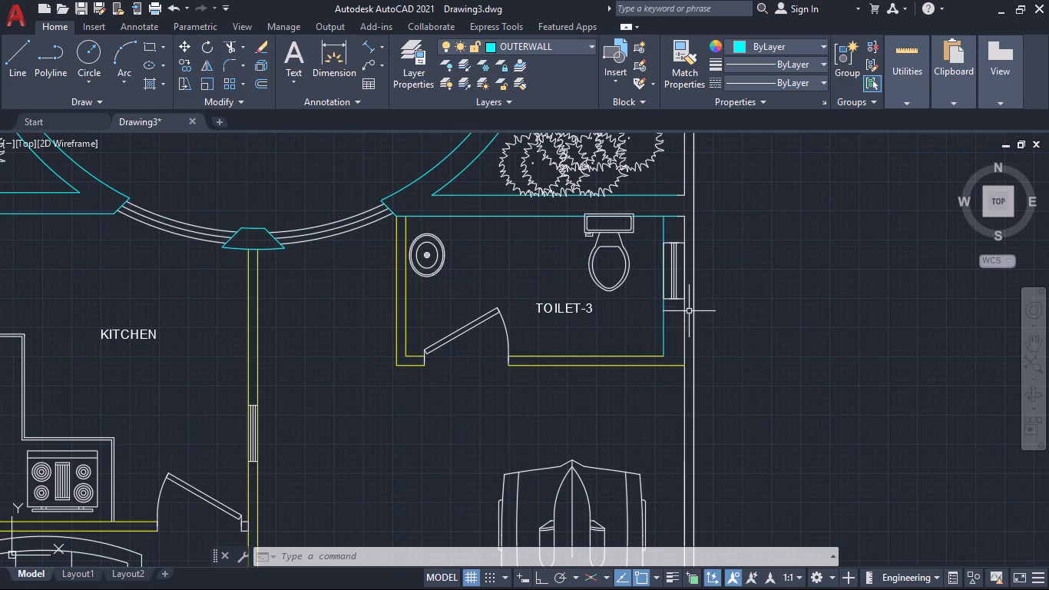
scroll(707, 305, down, 3)
scroll(699, 317, up, 1)
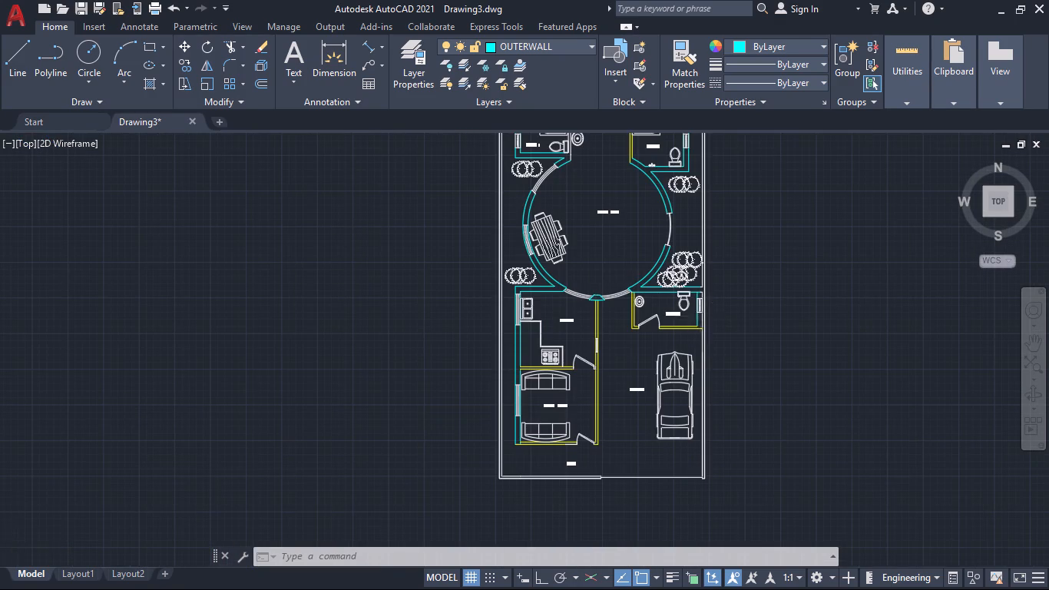
scroll(699, 317, up, 2)
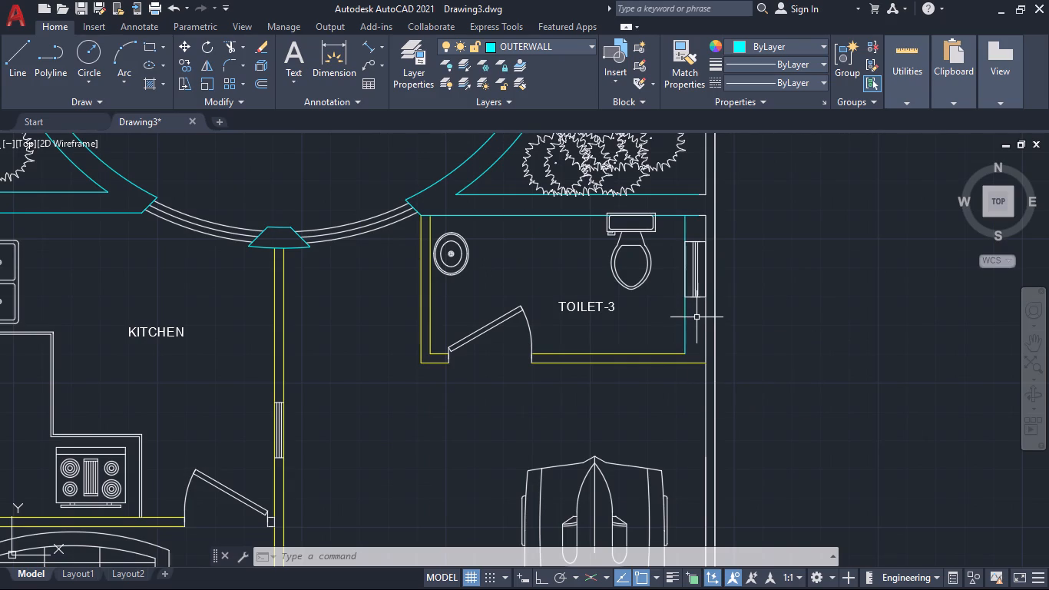
Move the TOILET-3 window horizontally by its own thickness, to the room side of the cyan outer wall line.
click(673, 234)
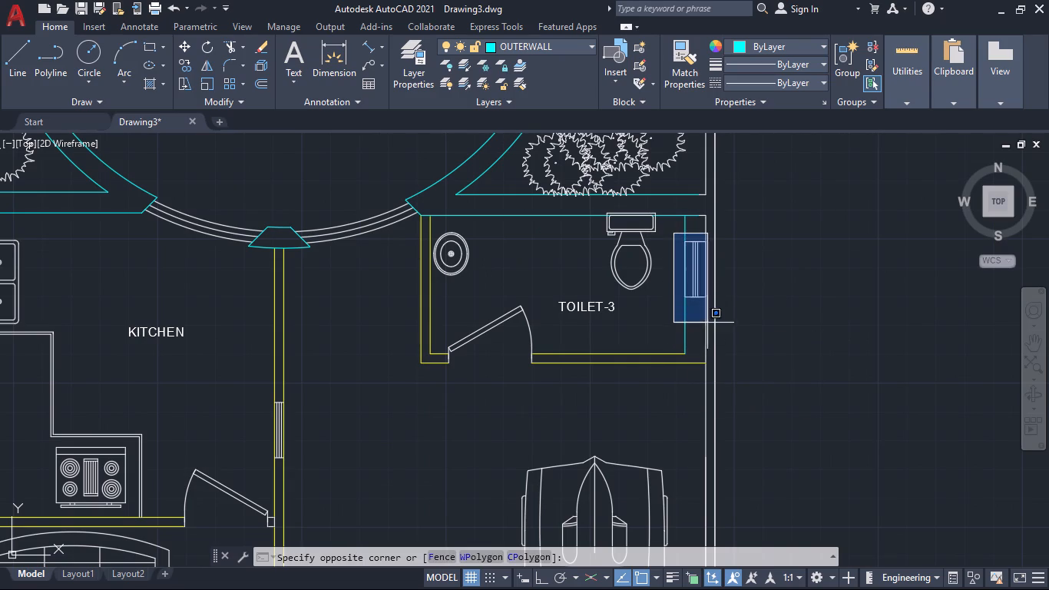
click(712, 323)
key(m)
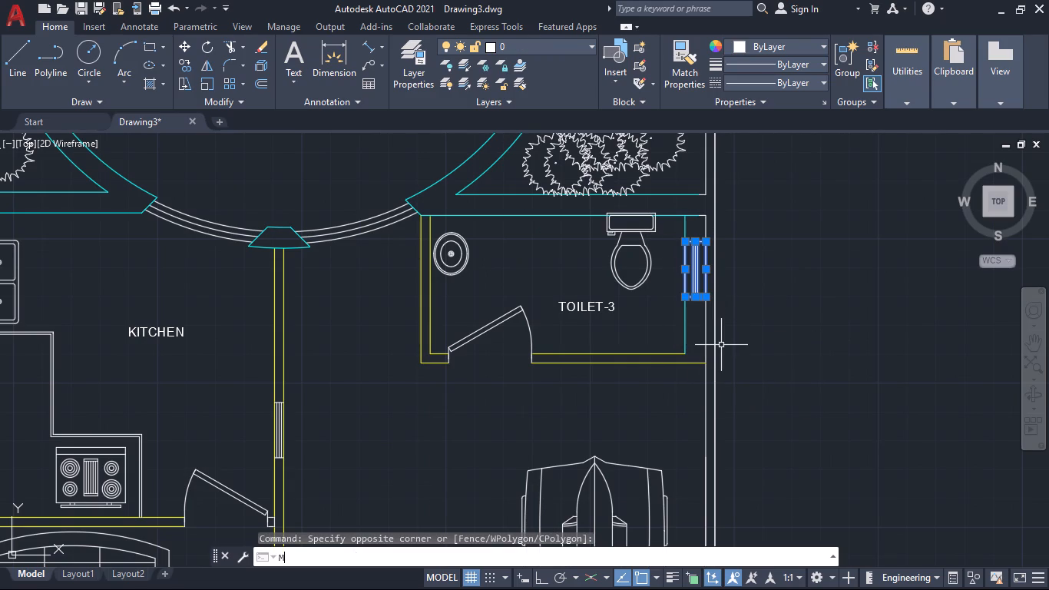
key(Return)
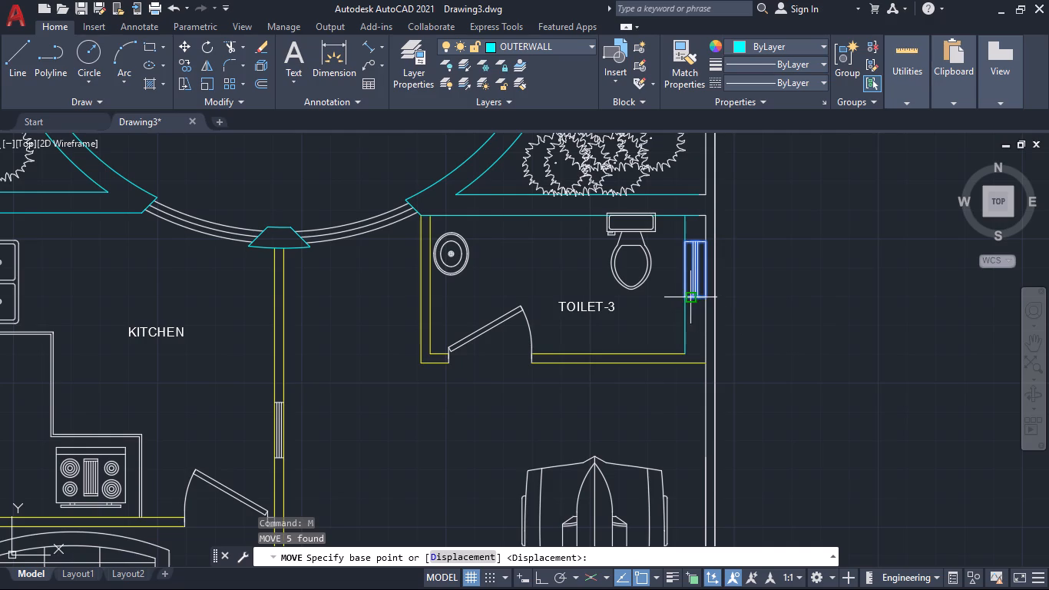
click(686, 300)
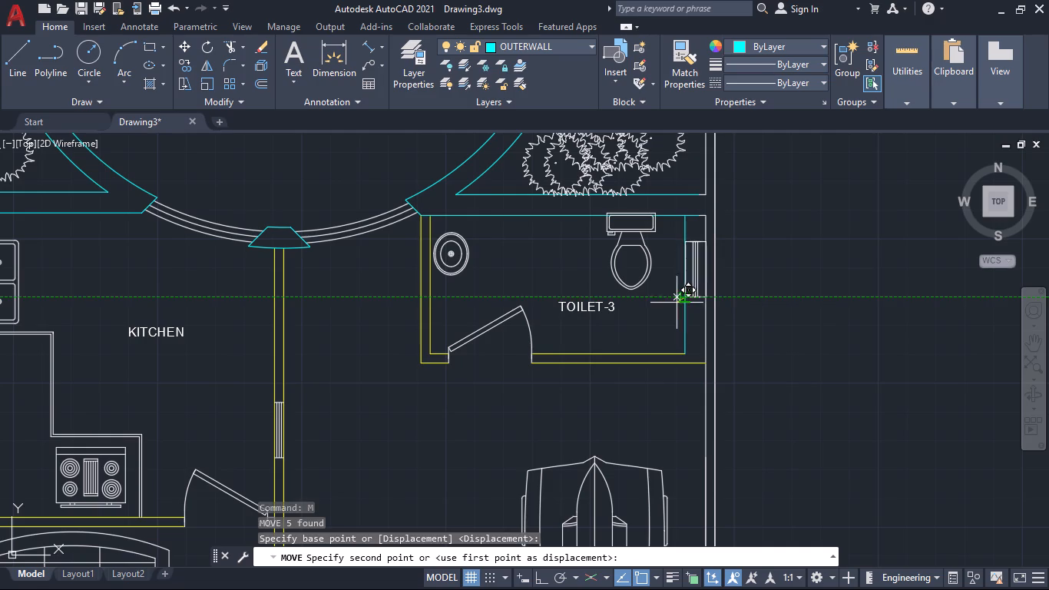
click(663, 300)
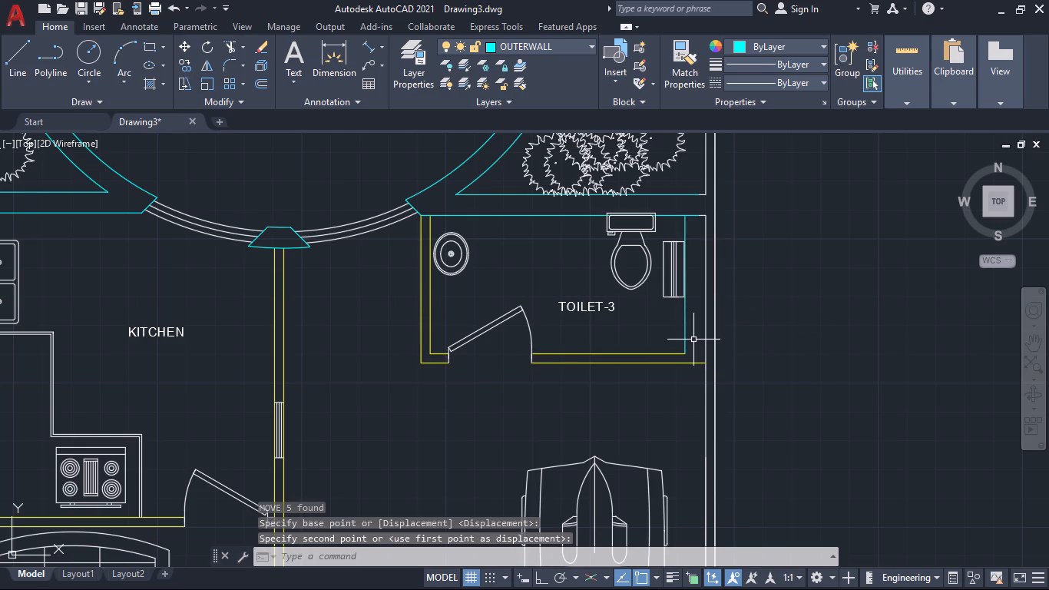
Offset the cyan wall line beside the TOILET-3 window 9" towards the room.
key(o)
key(Return)
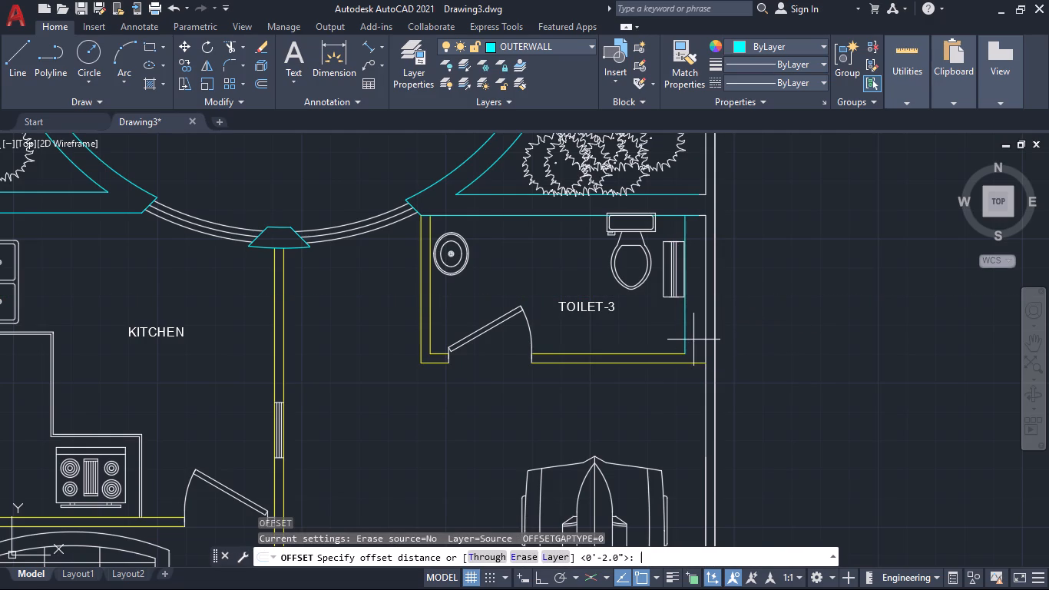
key(5)
key(BackSpace)
text(9")
key(Return)
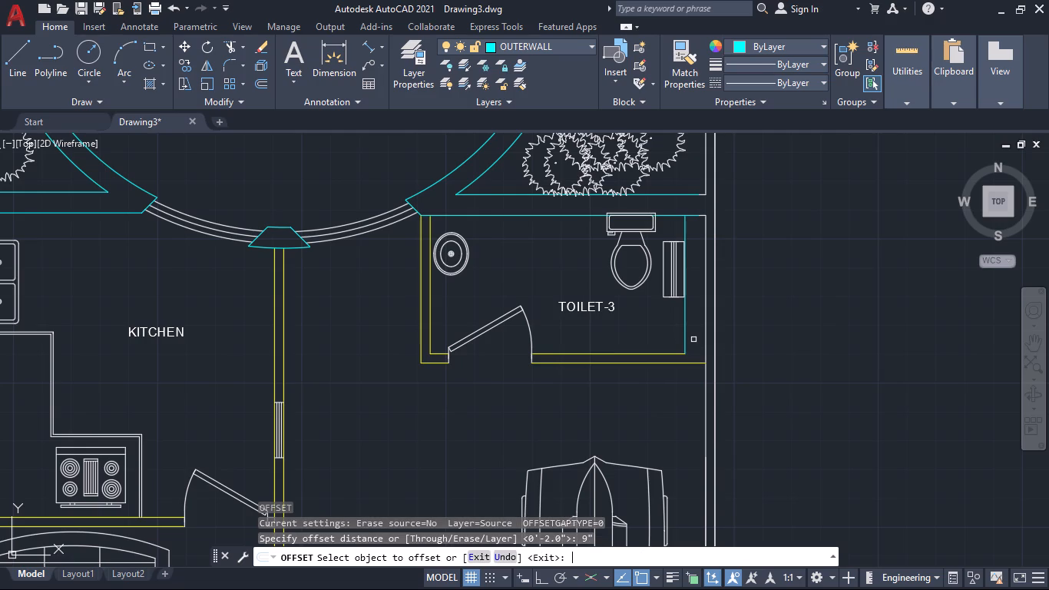
click(683, 332)
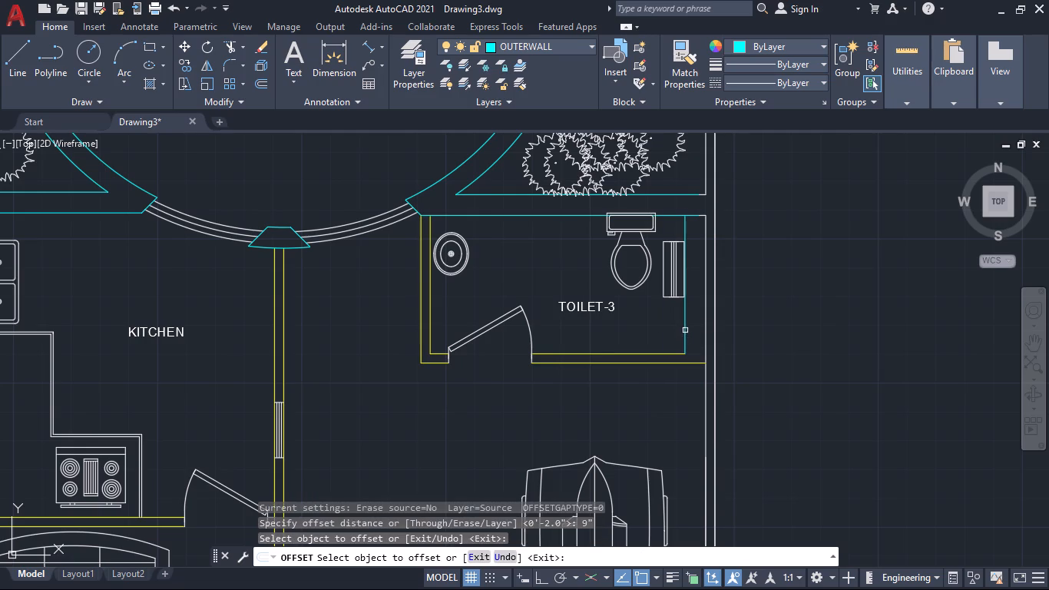
click(685, 330)
click(661, 331)
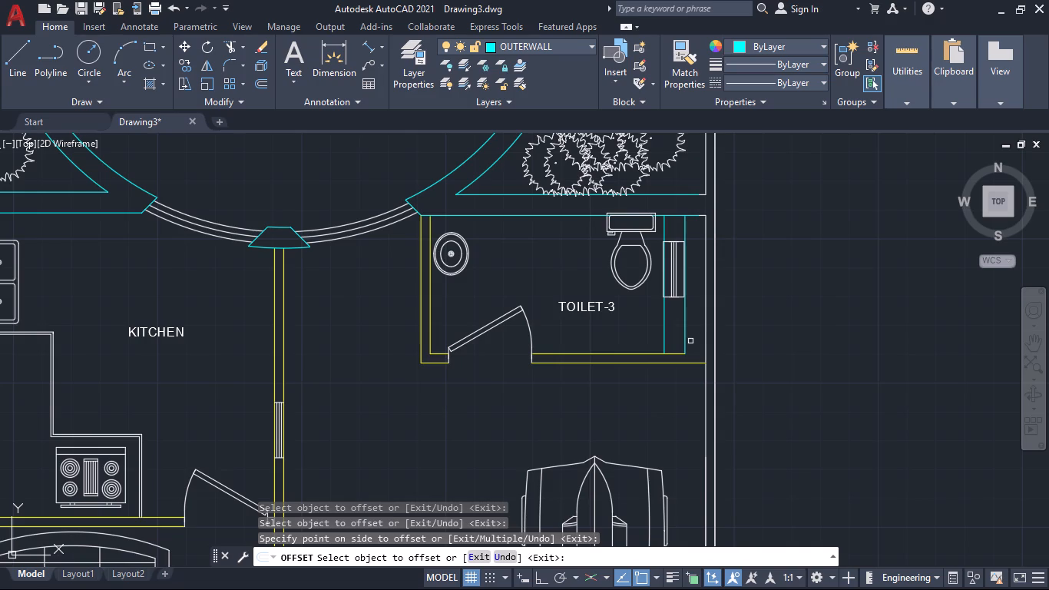
key(Escape)
Extend the two cyan TOILET-3 window wall lines to the lower yellow wall line and trim the yellow lines between and beyond them.
text(TR)
key(Return)
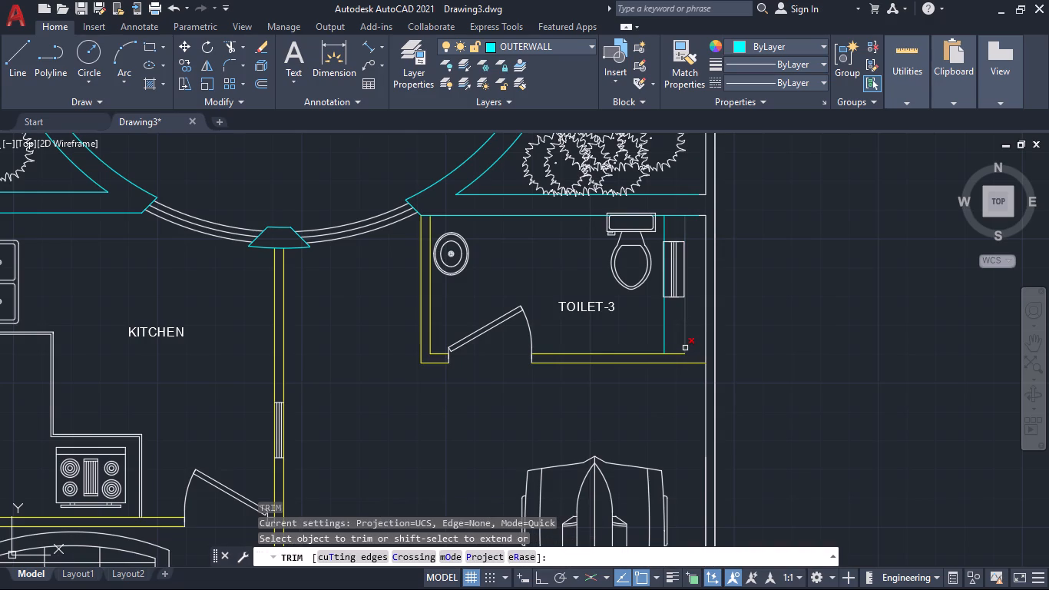
shift+click(693, 340)
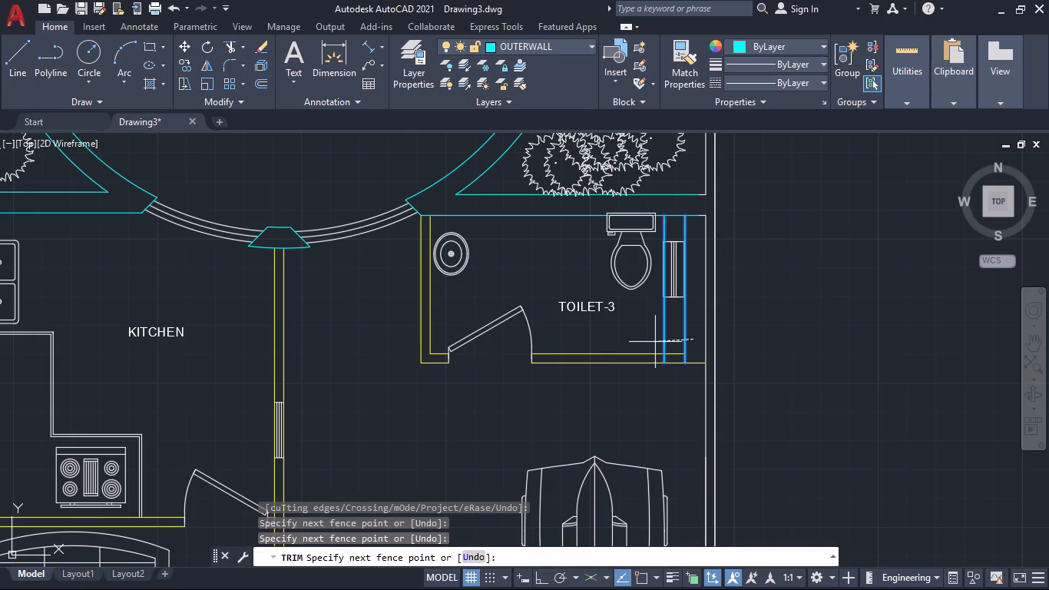
shift+click(655, 342)
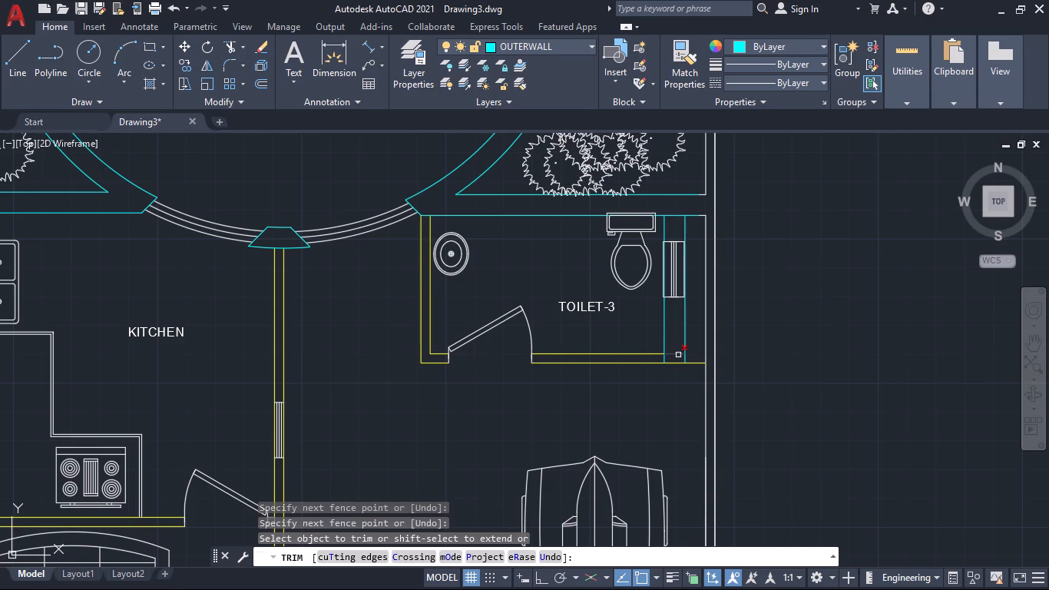
click(678, 355)
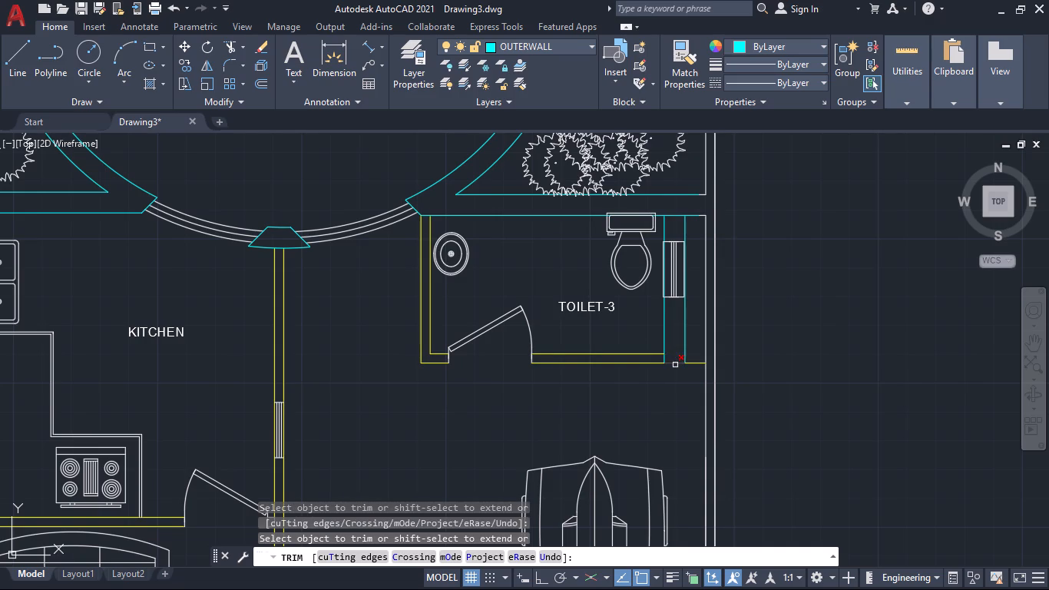
click(696, 370)
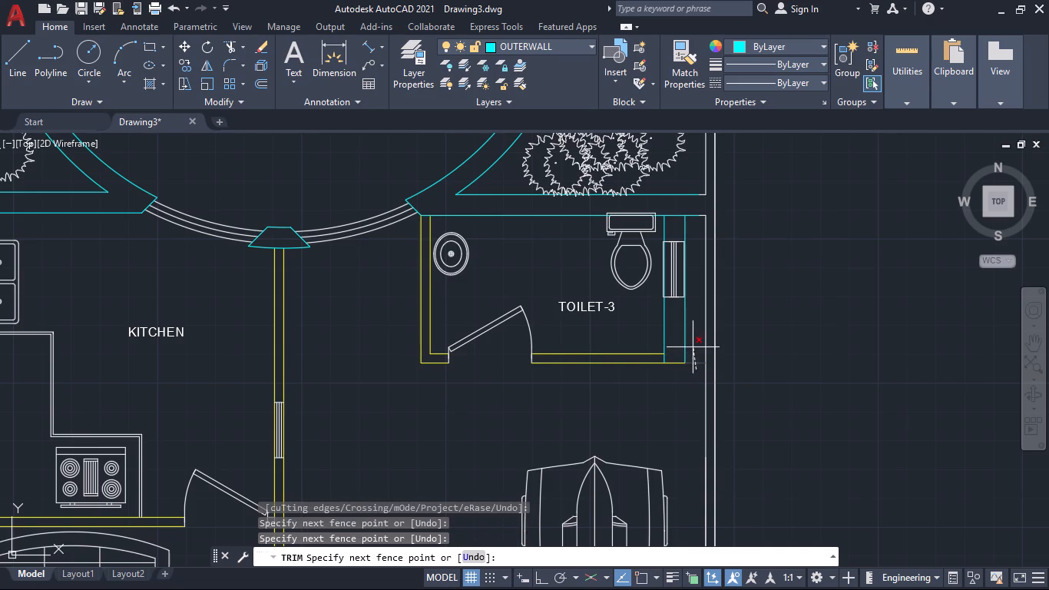
click(695, 344)
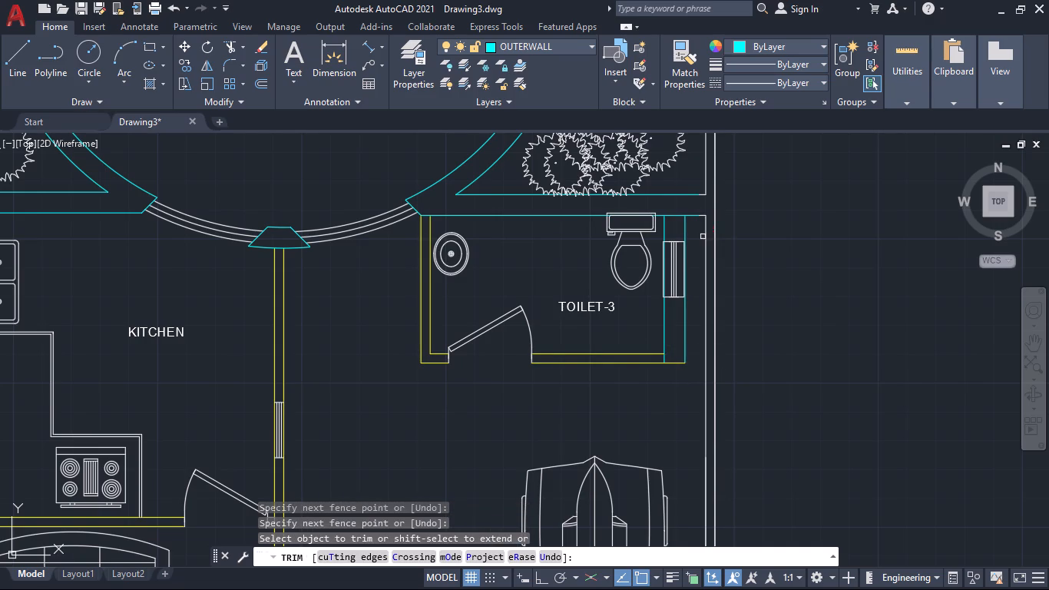
Extend the same two cyan lines to the outer wall line above TOILET-3 and trim the surplus line pieces around that corner.
shift+click(686, 230)
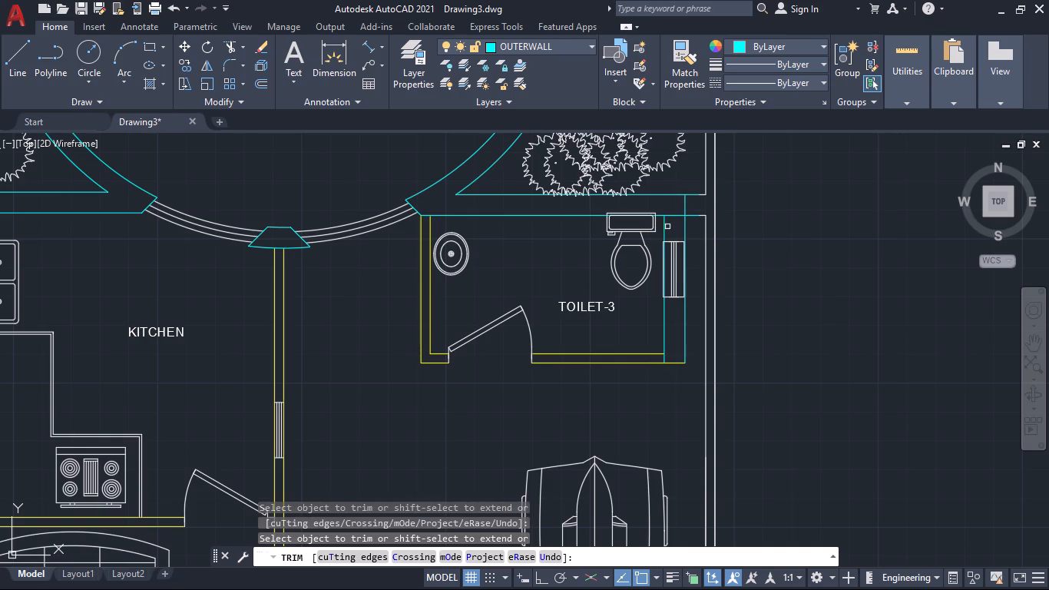
shift+click(663, 225)
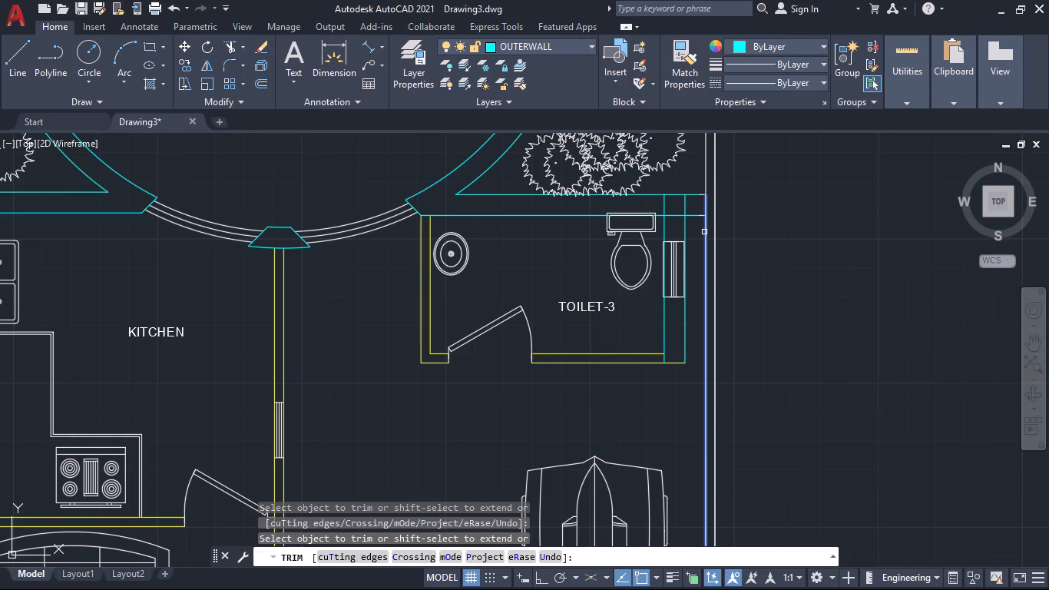
shift+click(705, 233)
click(693, 181)
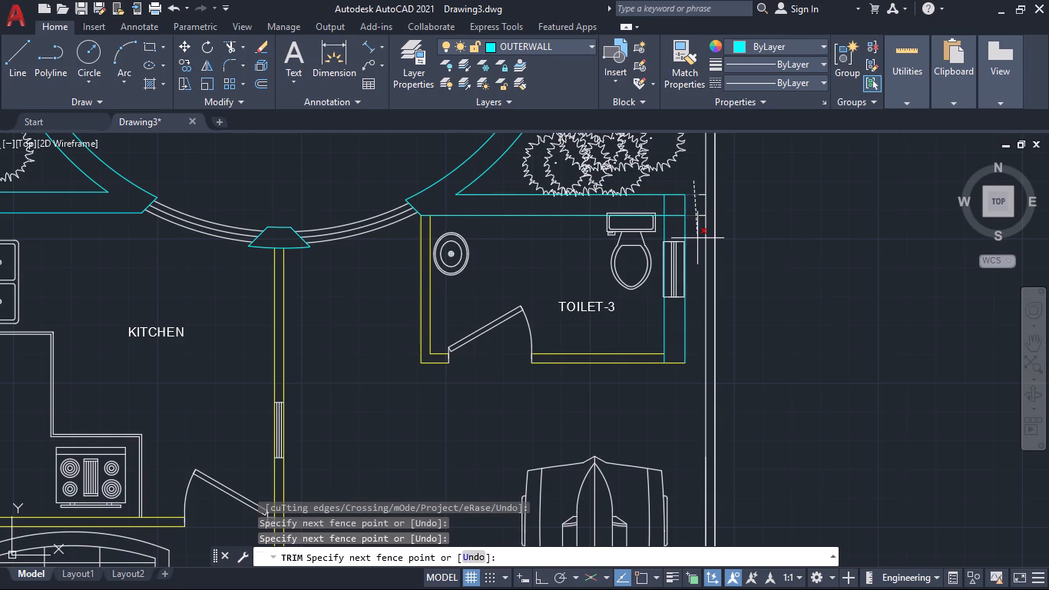
click(700, 241)
click(698, 194)
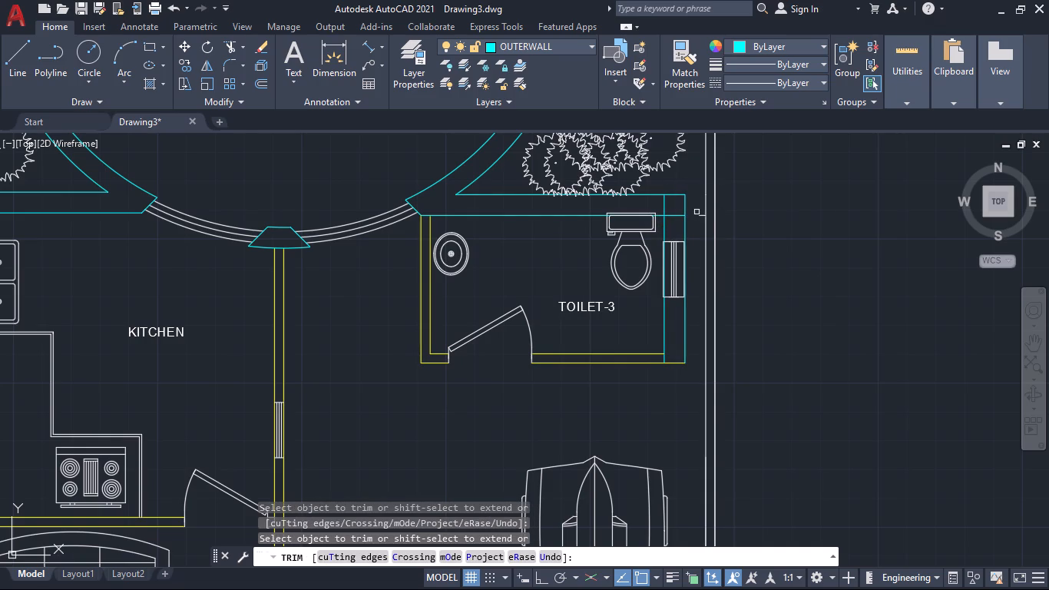
click(700, 216)
scroll(753, 267, down, 3)
scroll(730, 258, up, 4)
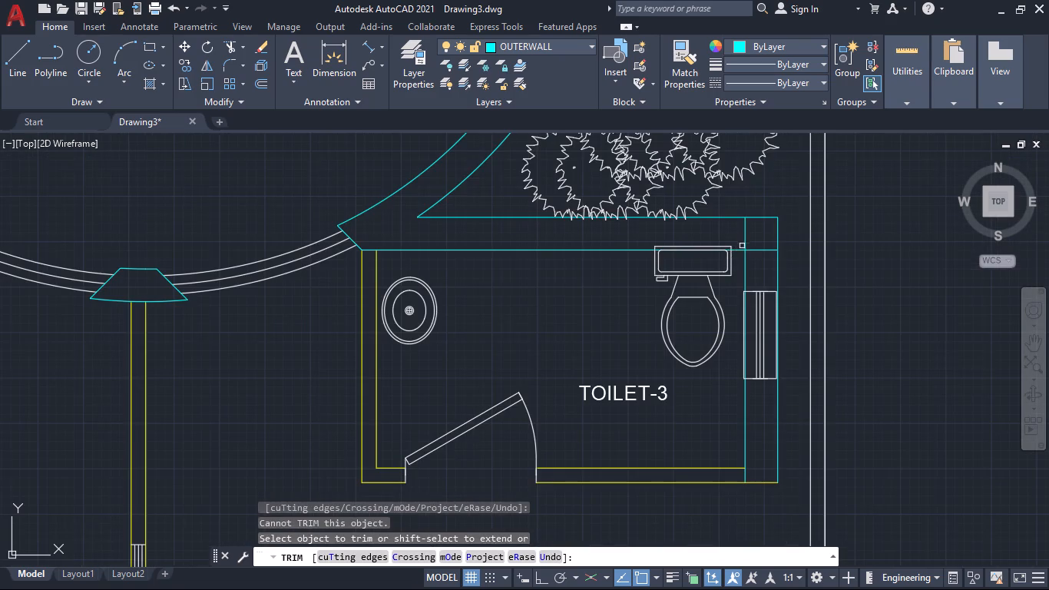
click(736, 231)
click(760, 262)
scroll(805, 259, down, 4)
scroll(799, 302, up, 5)
click(786, 249)
Trim the cyan wall line between the two yellow partition lines where TOILET-3 meets the curved living hall wall.
scroll(802, 286, down, 4)
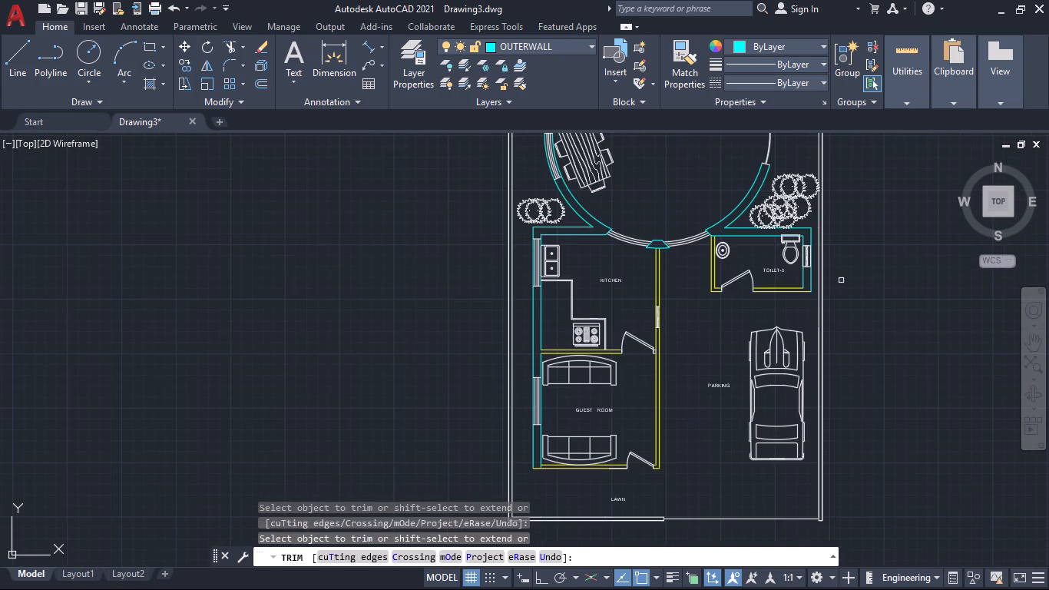
scroll(846, 257, down, 1)
middle_drag(869, 255, 832, 376)
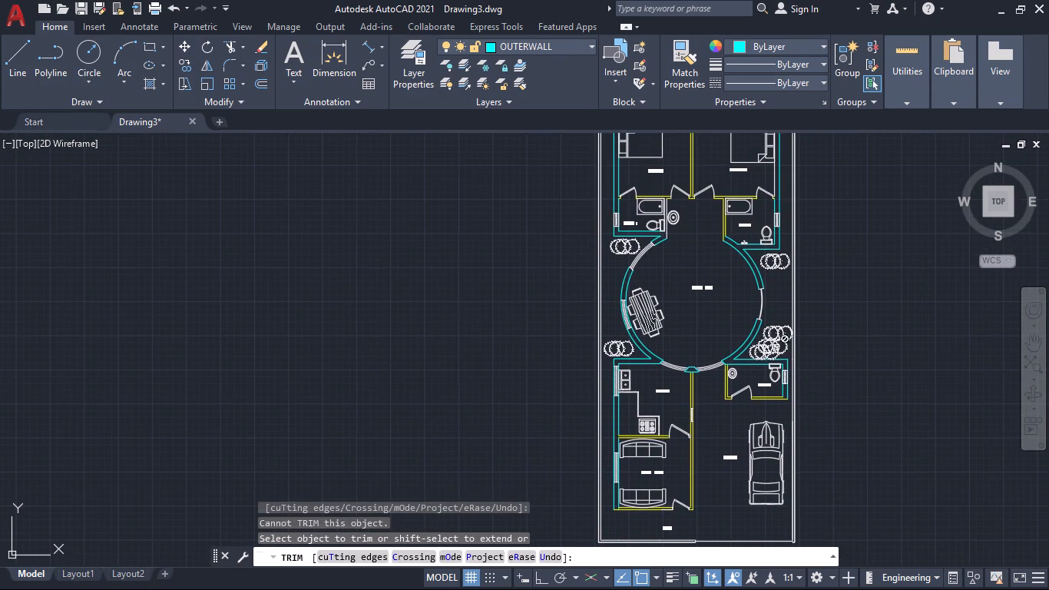
scroll(776, 347, up, 2)
scroll(826, 360, down, 1)
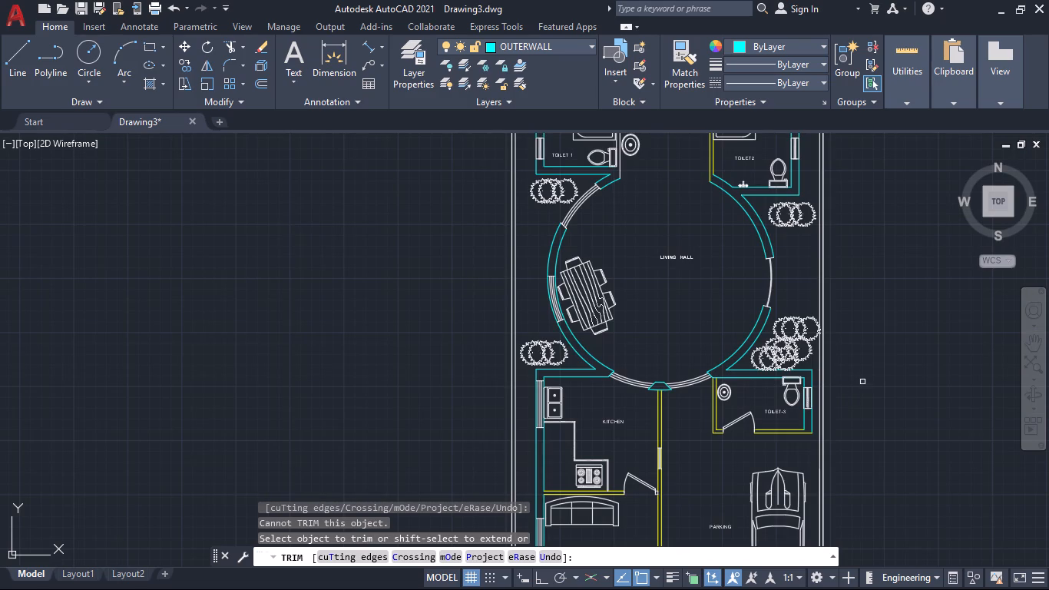
scroll(863, 379, down, 1)
middle_drag(872, 377, 865, 303)
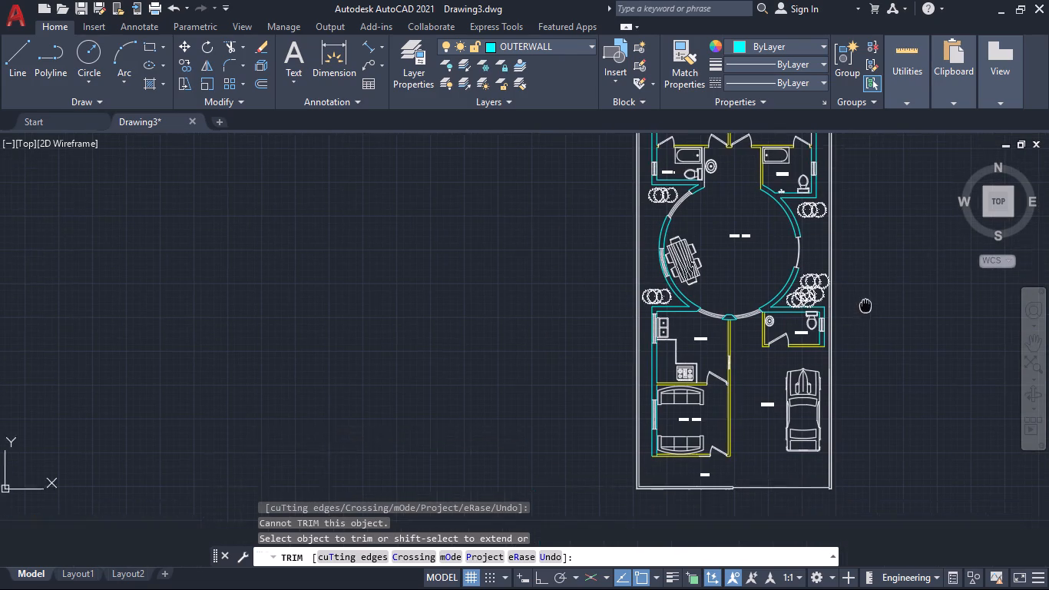
middle_drag(865, 303, 859, 270)
scroll(839, 360, up, 1)
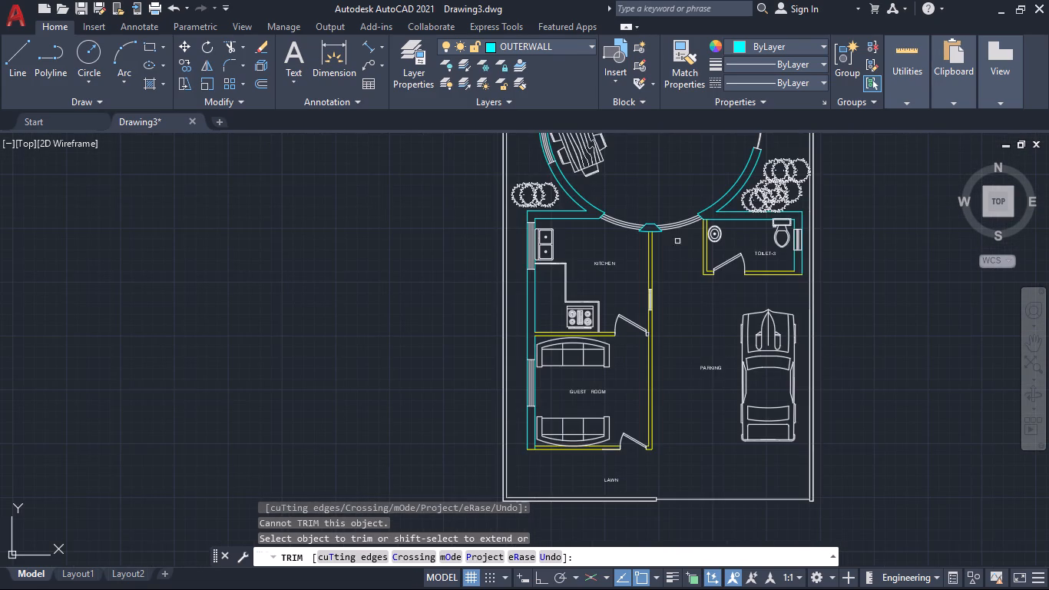
scroll(697, 234, up, 3)
click(723, 180)
click(723, 164)
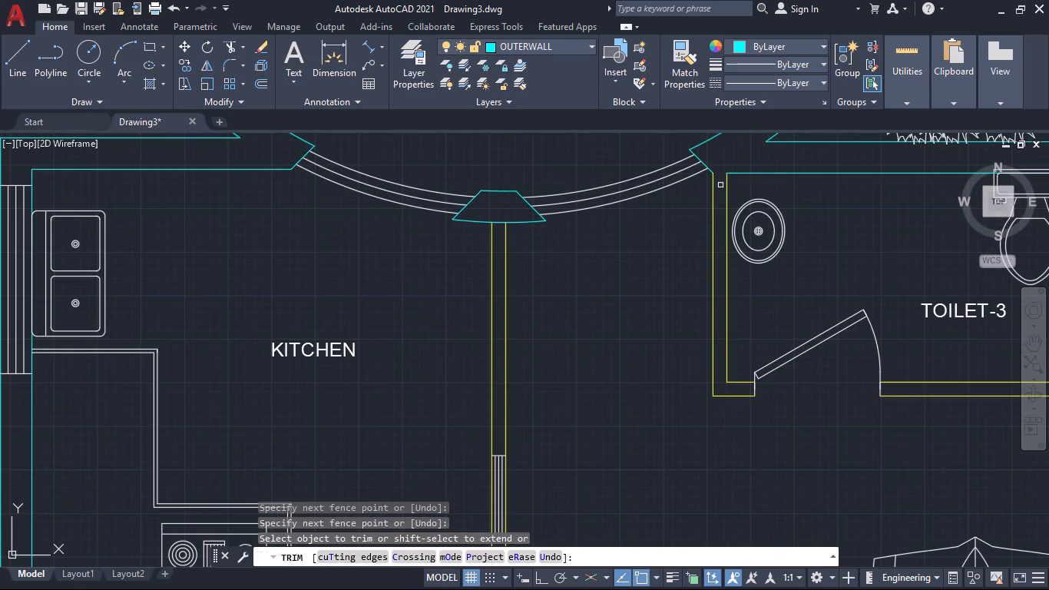
scroll(864, 234, down, 2)
middle_drag(865, 240, 807, 264)
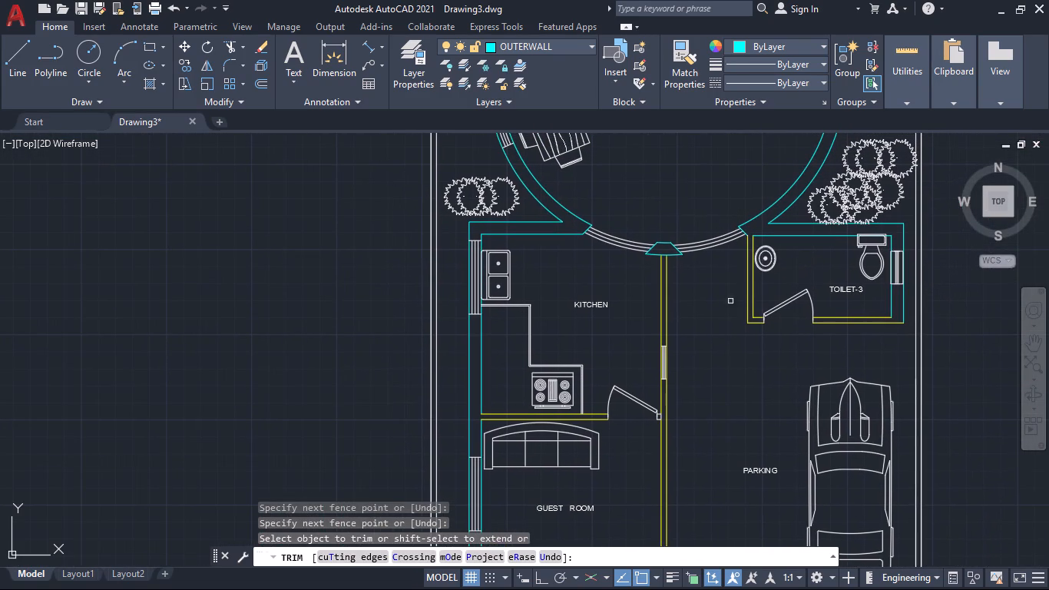
key(Escape)
Examine the whole floor plan, from the parking area up to the bedrooms, to check the corrected walls.
scroll(717, 350, down, 1)
middle_drag(736, 367, 716, 396)
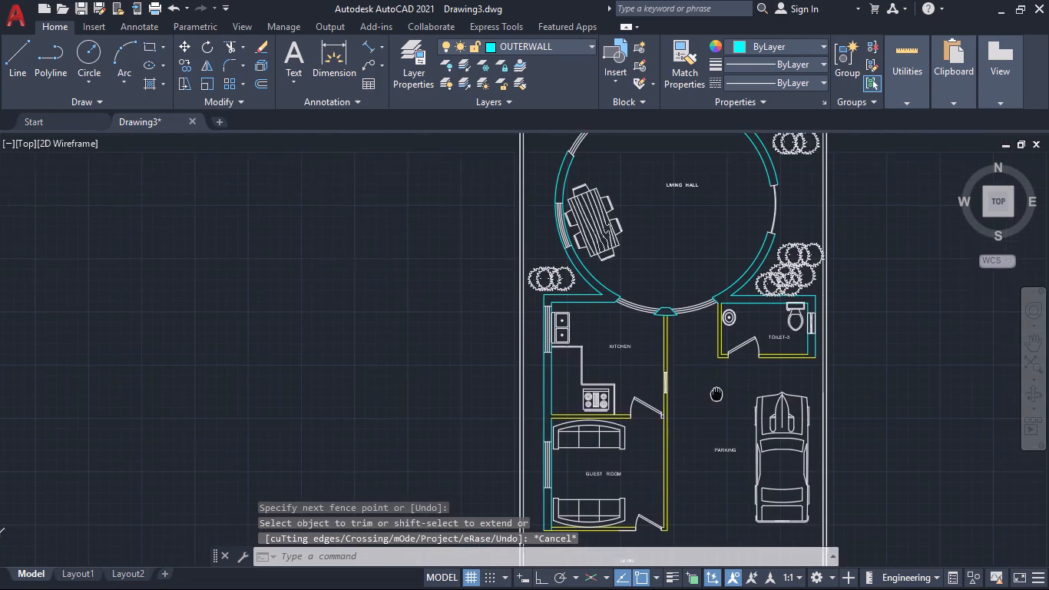
middle_drag(716, 396, 692, 451)
scroll(870, 240, down, 1)
middle_drag(860, 252, 832, 449)
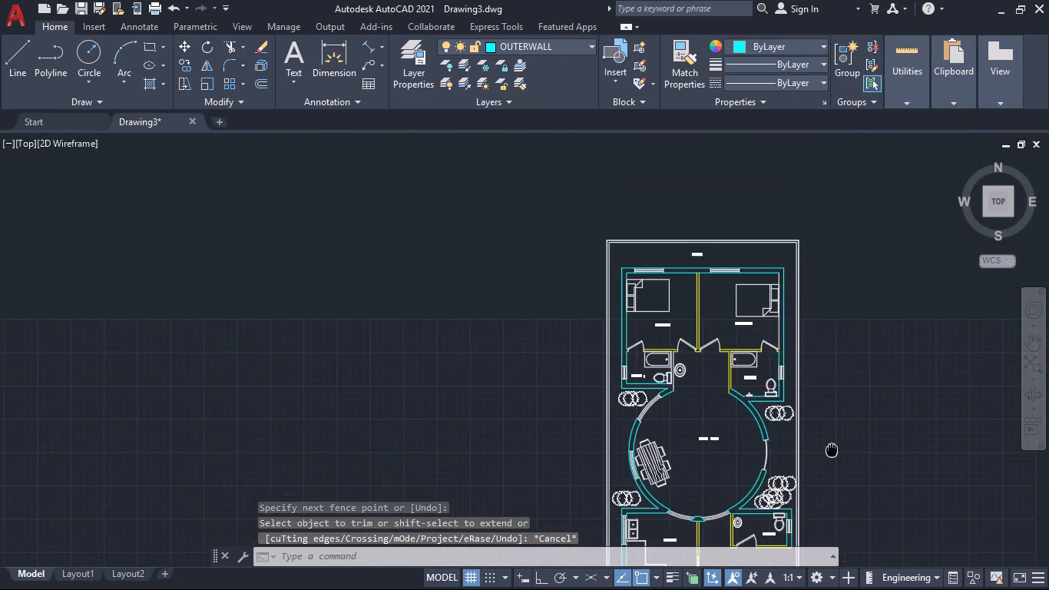
middle_drag(832, 449, 848, 166)
scroll(753, 293, up, 1)
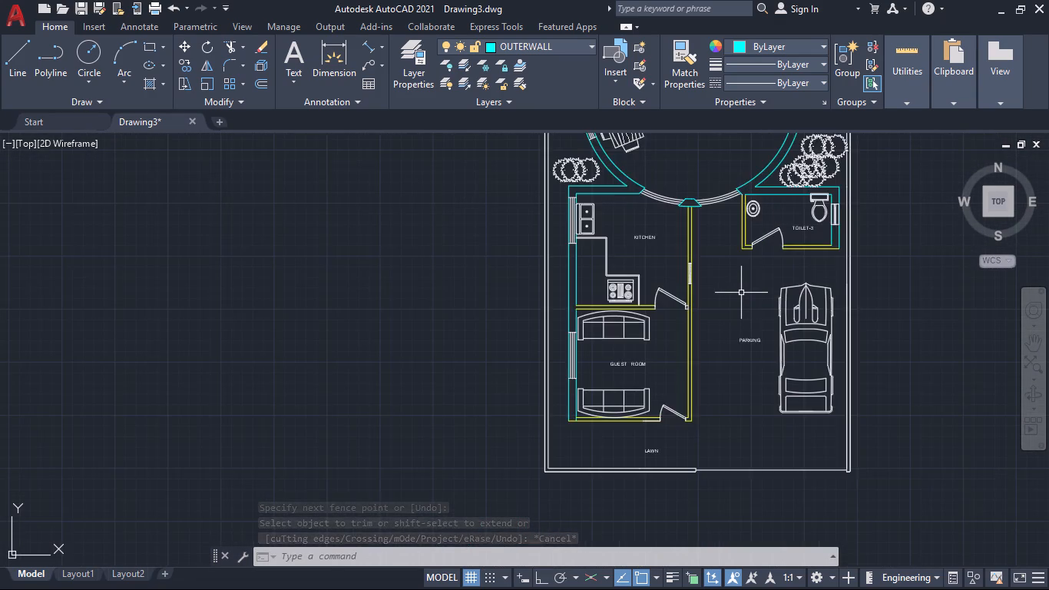
scroll(738, 293, up, 1)
middle_drag(735, 284, 700, 401)
middle_drag(679, 333, 680, 430)
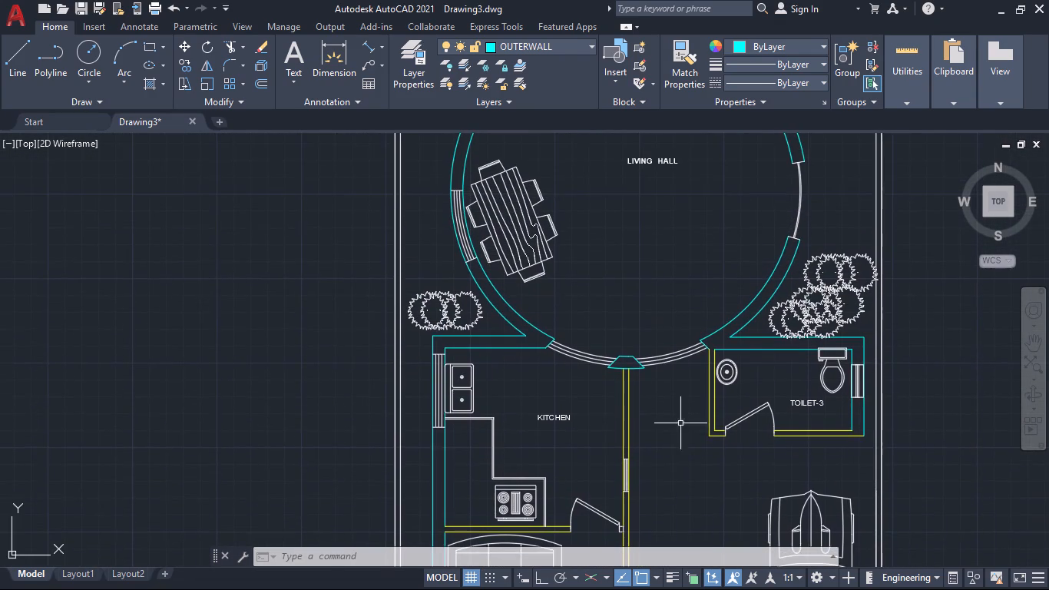
scroll(689, 252, down, 1)
middle_drag(700, 248, 691, 389)
scroll(688, 278, up, 1)
middle_drag(687, 291, 694, 419)
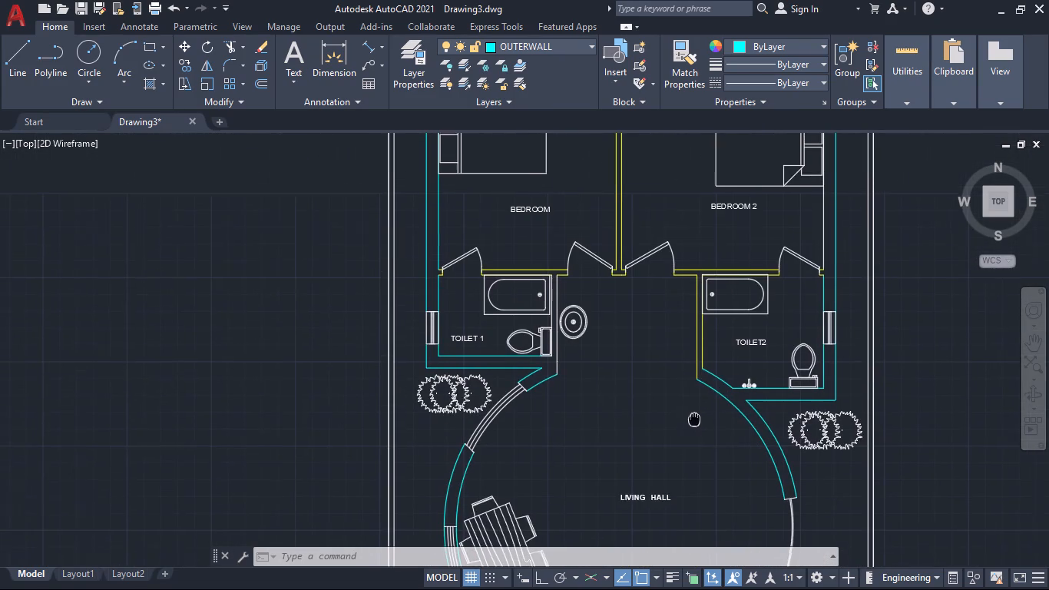
middle_drag(694, 419, 695, 421)
scroll(663, 397, down, 1)
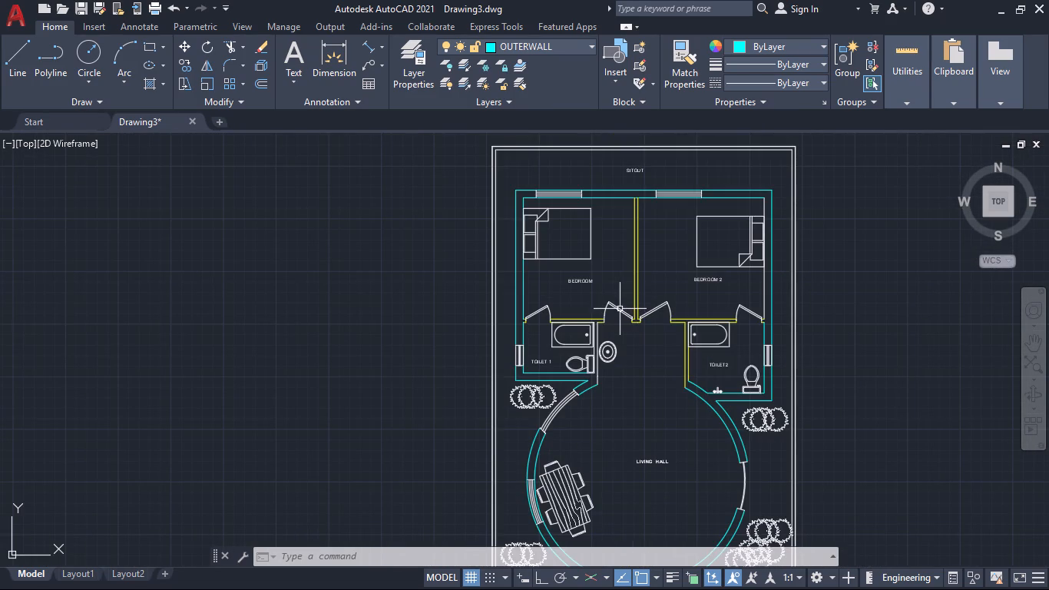
Select all the line pieces of the TOILET 1 window and of the TOILET2 window.
scroll(577, 335, up, 2)
click(425, 360)
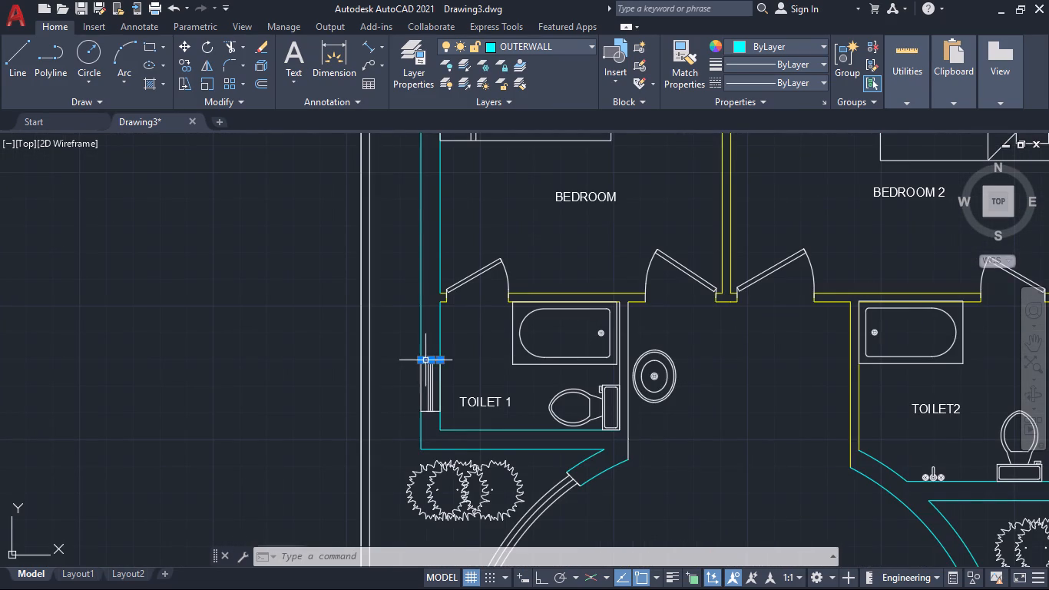
click(428, 378)
scroll(431, 396, up, 3)
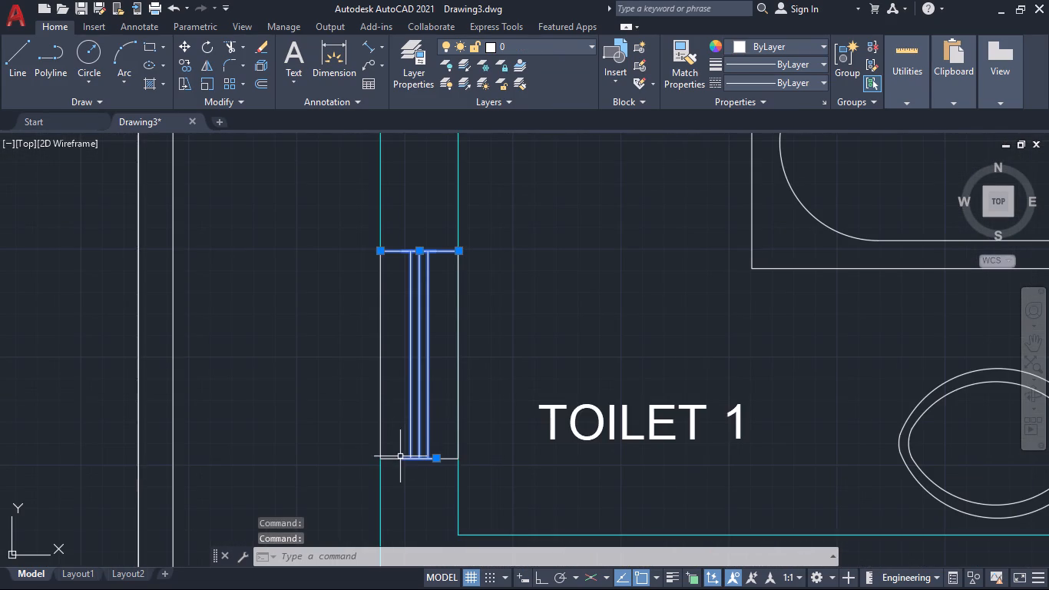
click(399, 457)
click(381, 406)
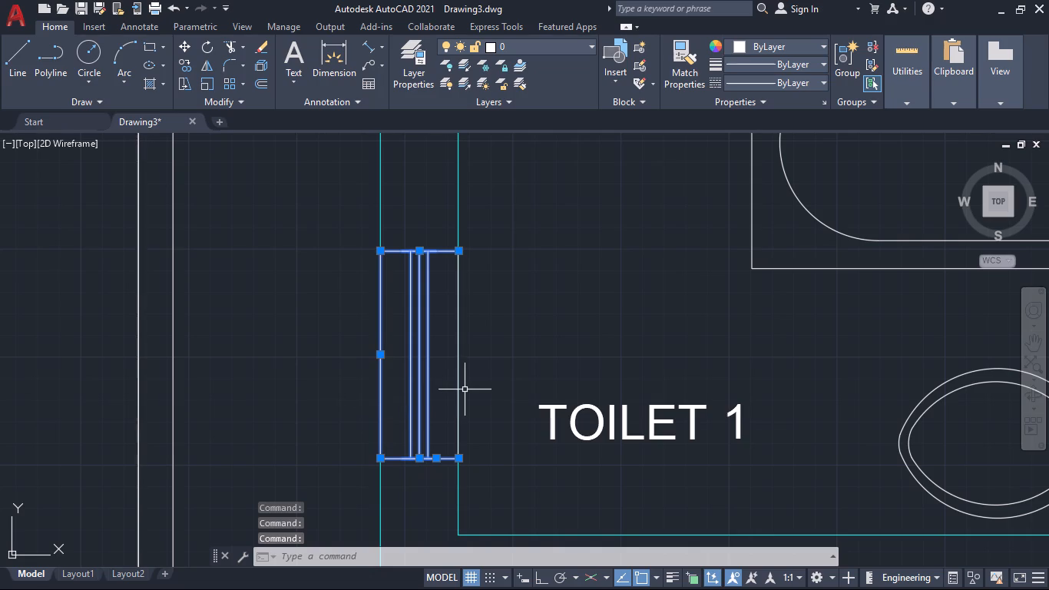
click(458, 388)
scroll(580, 345, down, 3)
scroll(666, 391, down, 2)
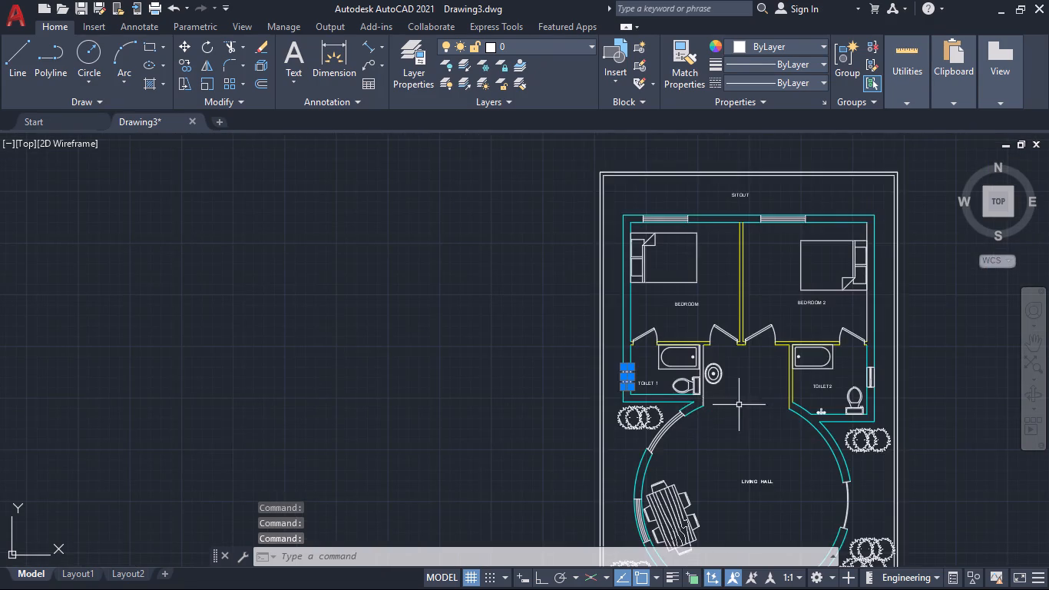
middle_drag(750, 415, 491, 397)
scroll(627, 370, up, 4)
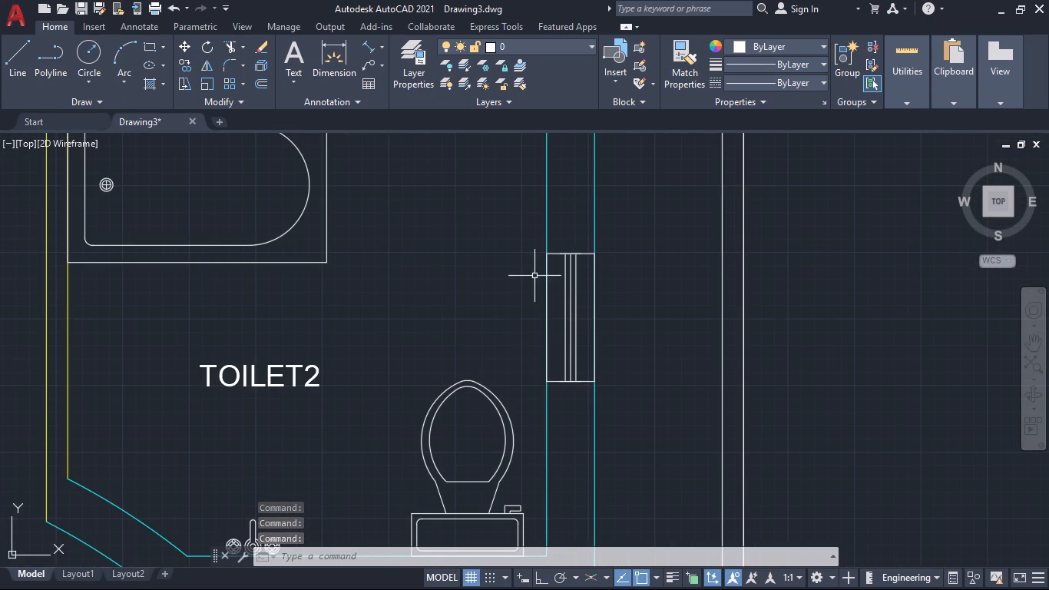
click(528, 225)
click(641, 418)
Add the BEDROOM 2 window and the BEDROOM window in the outer wall facing the SITOUT to the selection.
scroll(653, 314, down, 4)
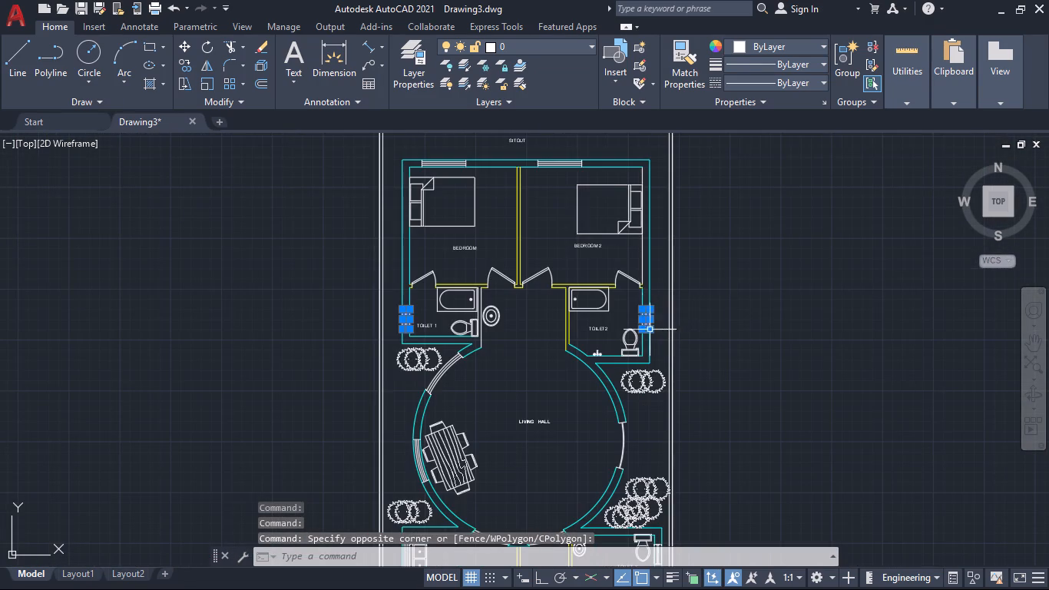
middle_drag(549, 247, 577, 463)
scroll(577, 390, up, 5)
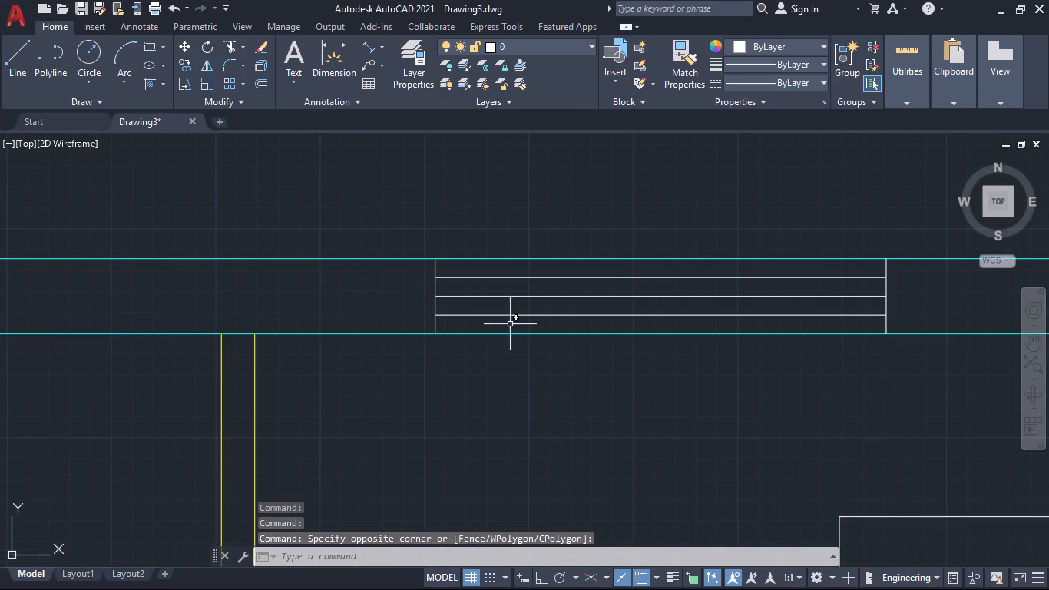
click(413, 229)
click(941, 390)
scroll(690, 425, down, 4)
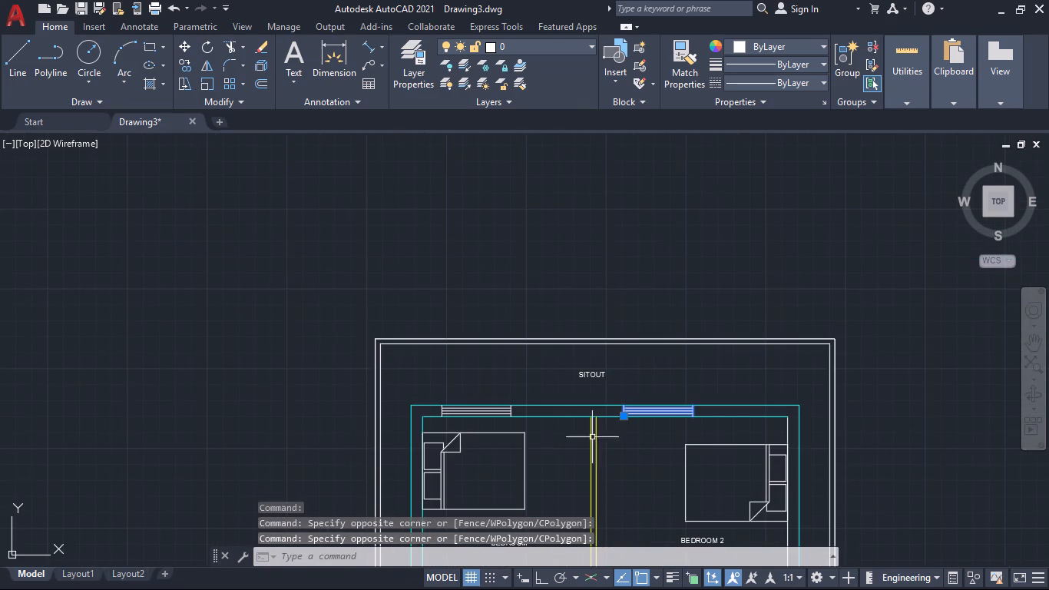
scroll(438, 410, up, 3)
click(418, 373)
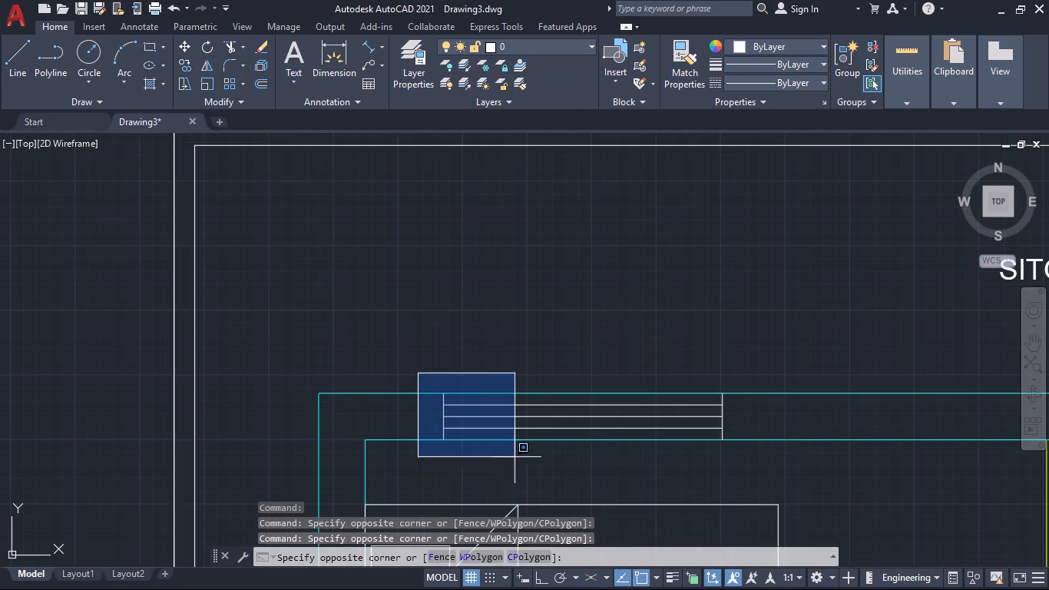
click(784, 468)
Add the arcs and end lines of the curved living hall window beside the dining table to the selection.
middle_drag(898, 499, 690, 257)
scroll(895, 489, up, 1)
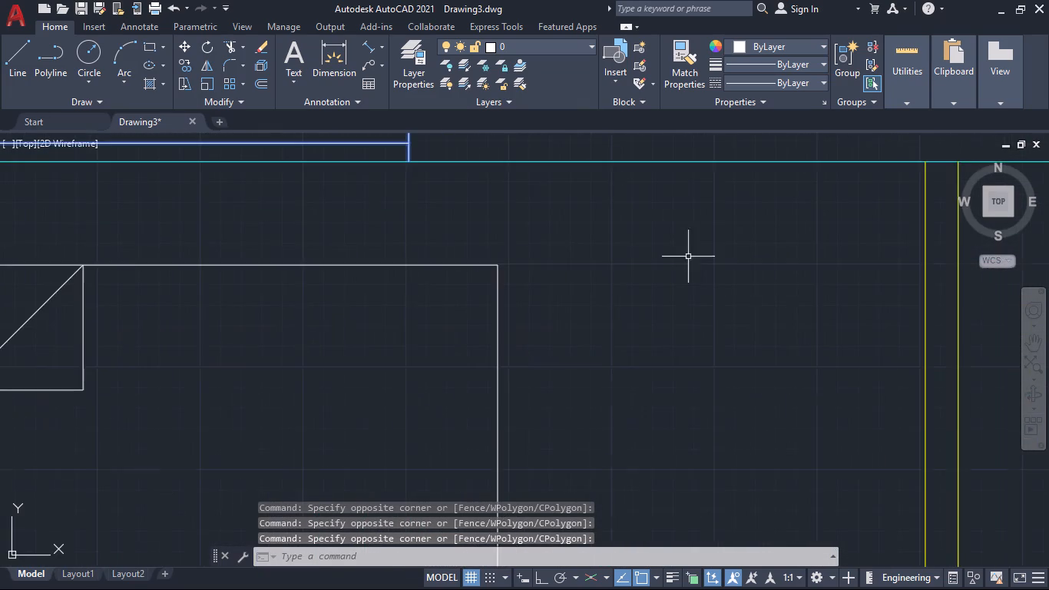
scroll(796, 330, down, 5)
middle_drag(799, 397, 723, 284)
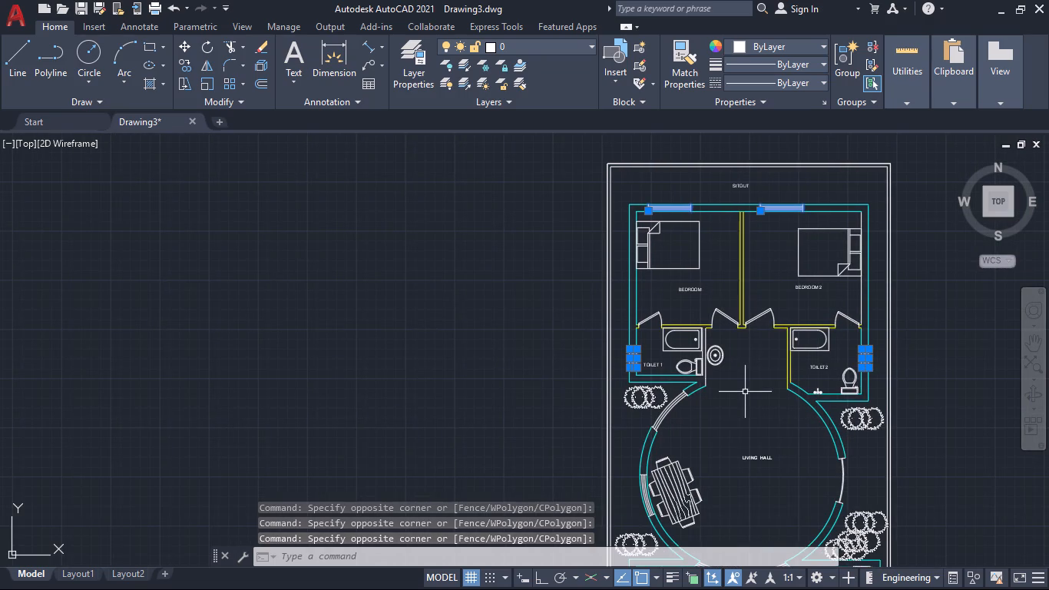
middle_drag(735, 435, 727, 262)
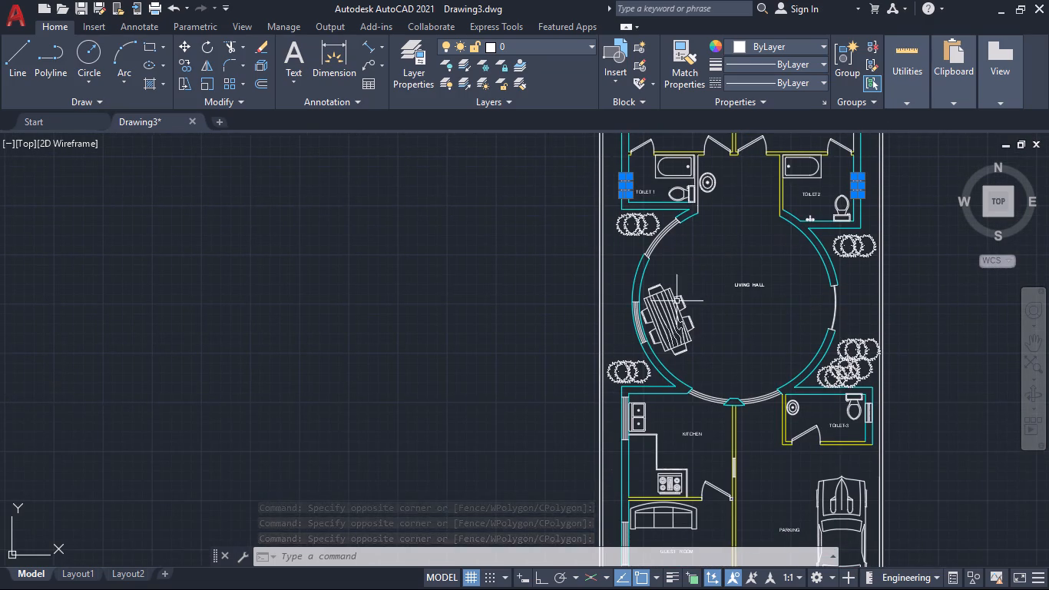
scroll(647, 265, up, 2)
middle_drag(769, 308, 830, 123)
scroll(663, 164, up, 1)
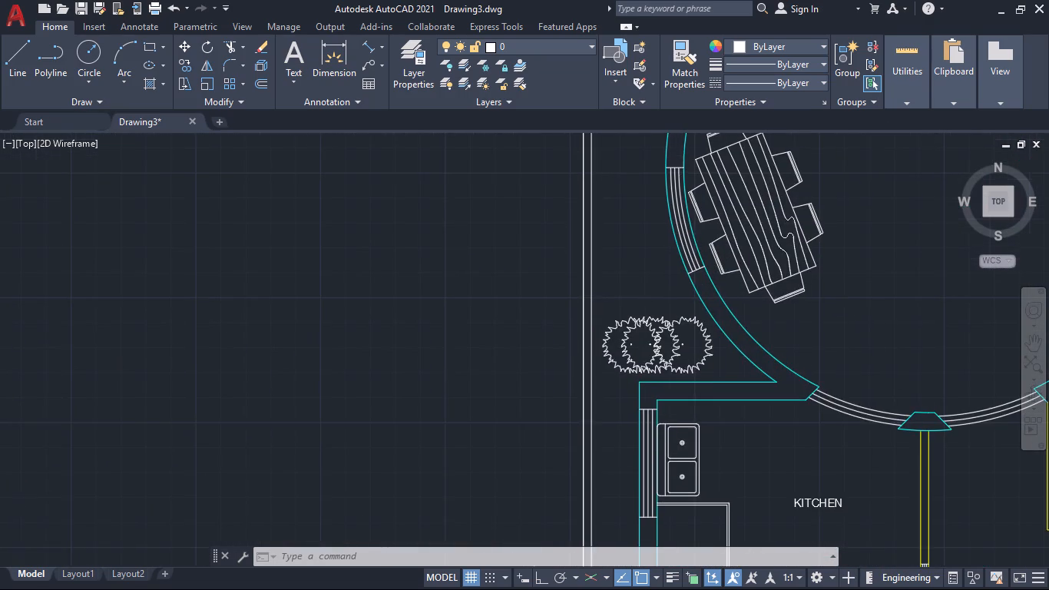
click(660, 156)
drag(700, 264, 698, 288)
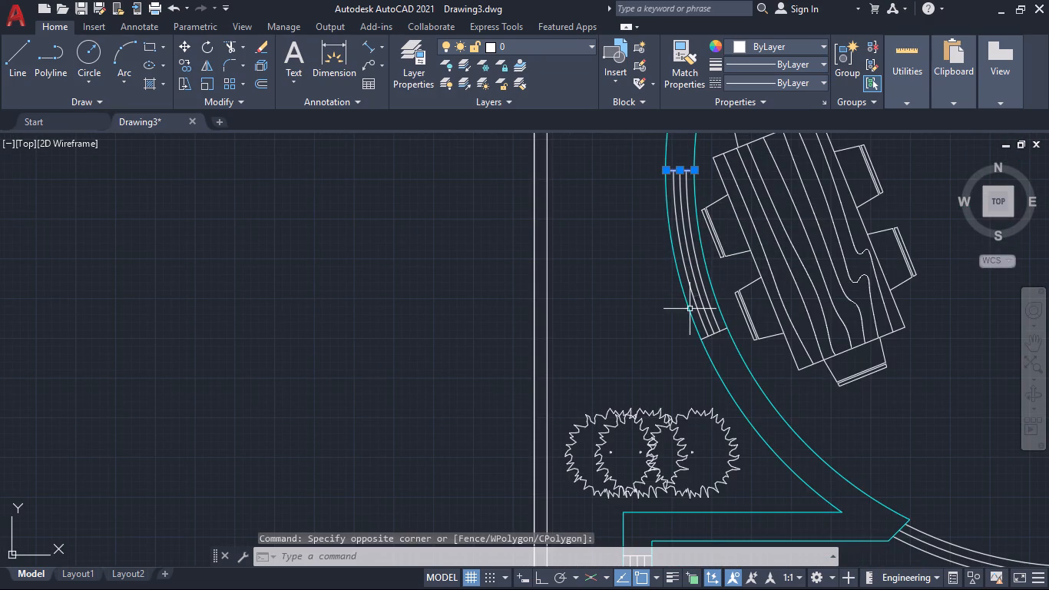
click(720, 332)
click(709, 336)
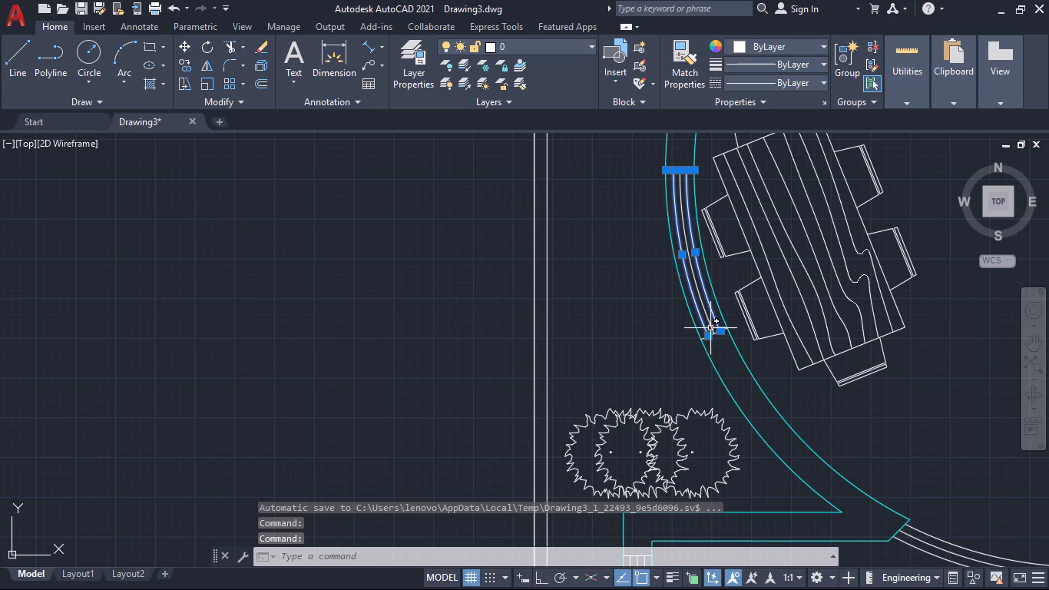
click(710, 328)
scroll(707, 322, up, 1)
click(702, 346)
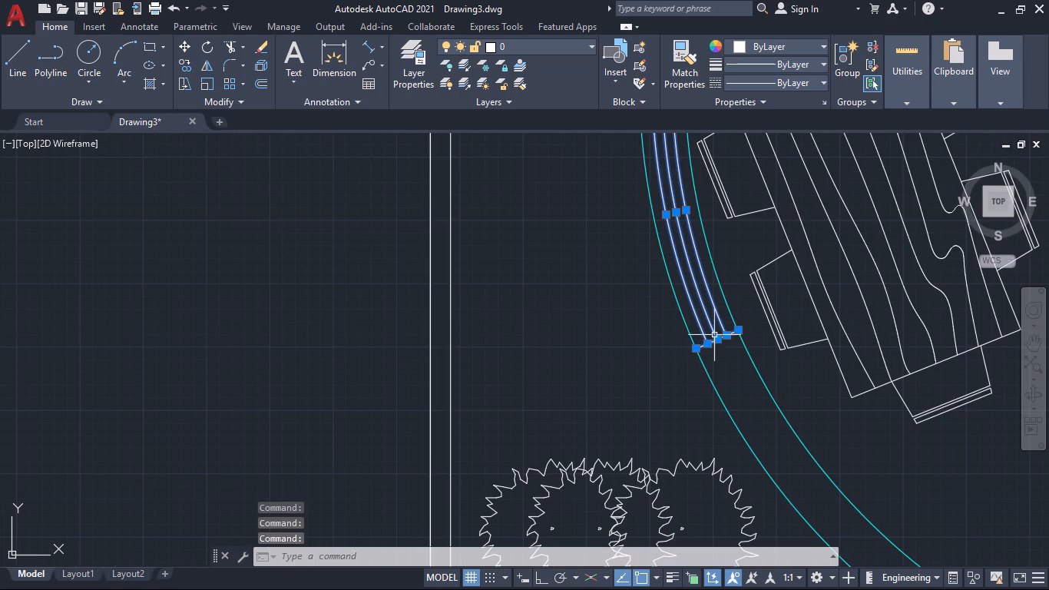
Add the kitchen window next to the sink to the selection.
scroll(678, 227, up, 1)
middle_drag(615, 211, 589, 493)
scroll(610, 274, up, 1)
scroll(680, 315, down, 5)
middle_drag(885, 447, 563, 232)
scroll(593, 250, down, 1)
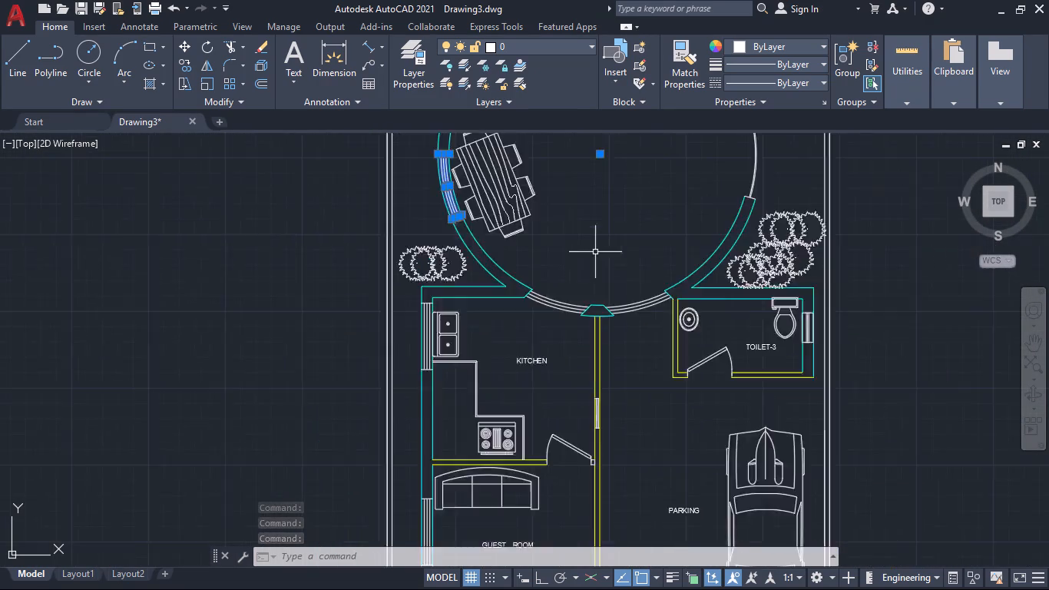
scroll(596, 253, down, 1)
scroll(472, 296, up, 4)
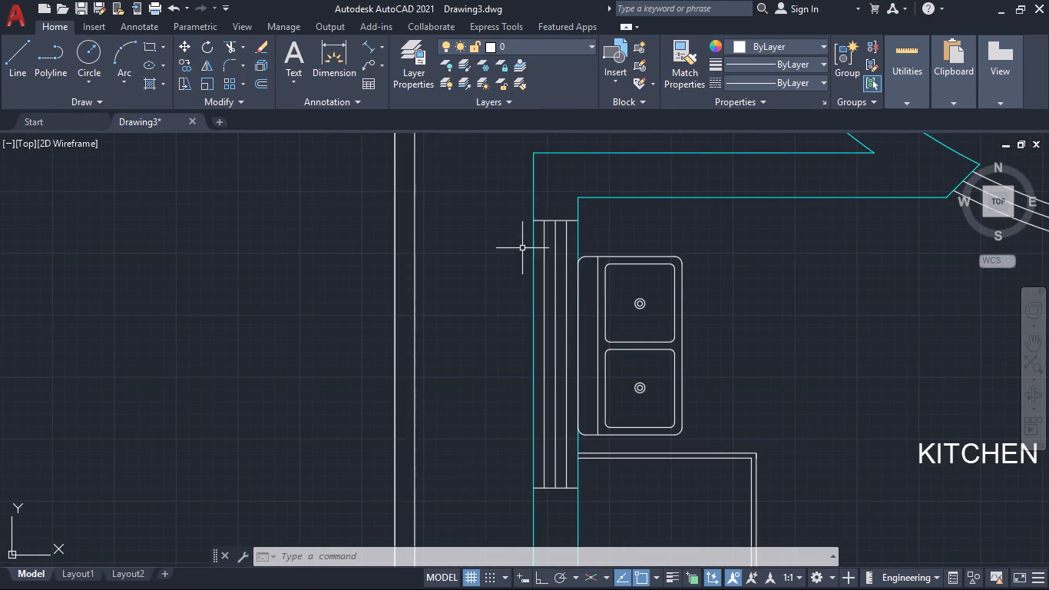
click(547, 217)
click(557, 324)
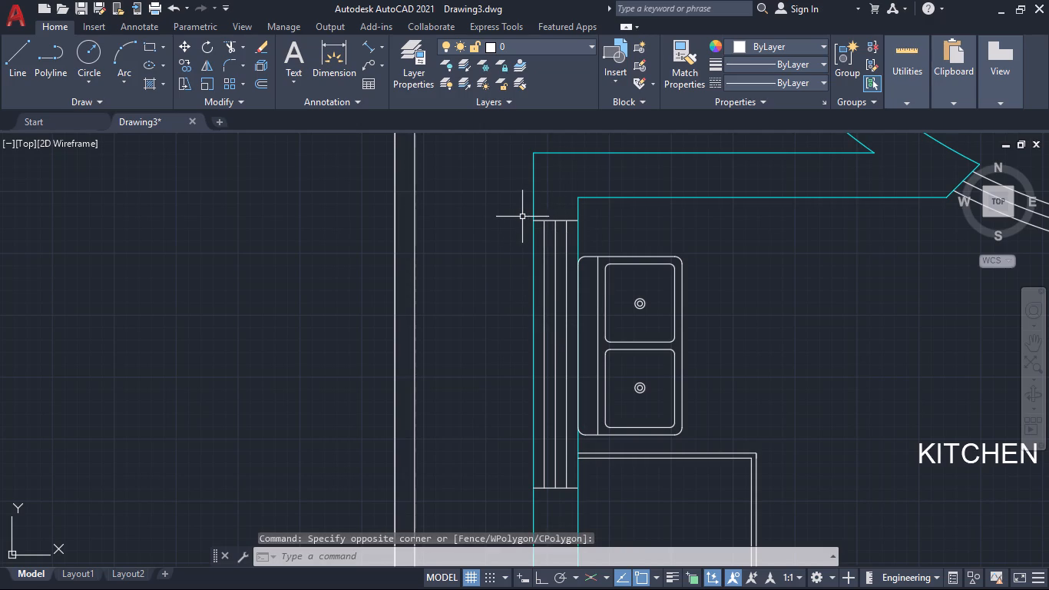
click(569, 218)
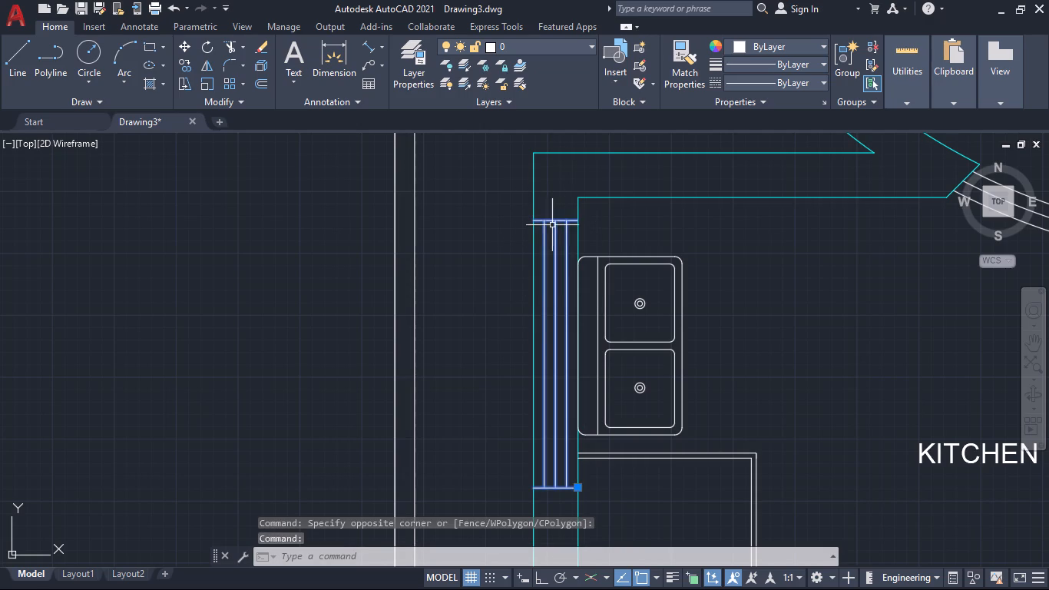
Add the GUEST ROOM window and the window in the yellow partition between KITCHEN and PARKING to the selection.
scroll(593, 339, down, 2)
middle_drag(620, 402, 518, 191)
scroll(527, 276, down, 1)
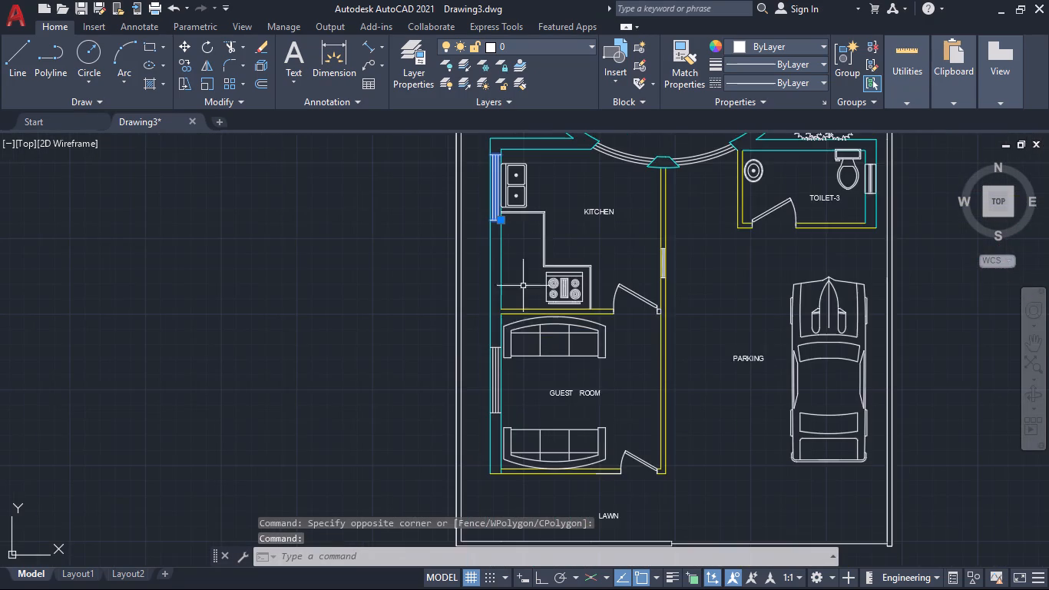
scroll(493, 376, up, 3)
click(492, 261)
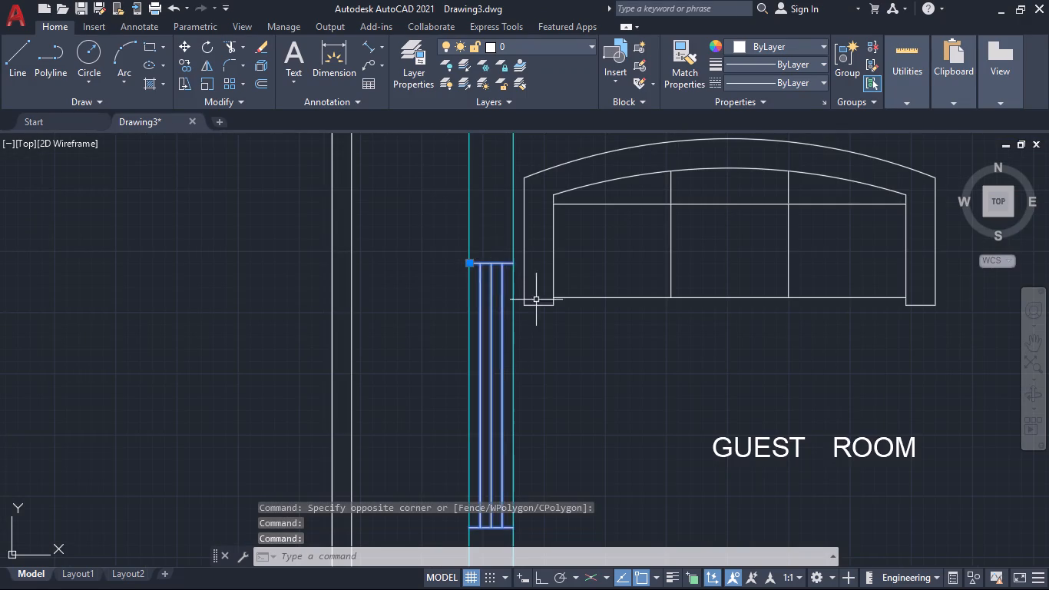
scroll(607, 346, down, 3)
middle_drag(710, 372, 498, 405)
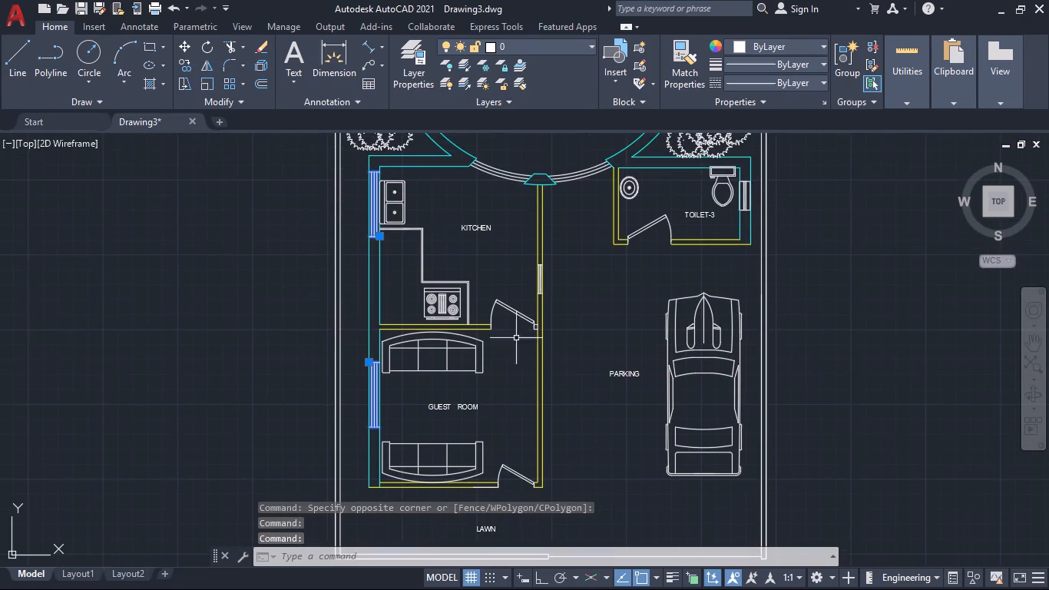
scroll(527, 278, up, 4)
click(599, 192)
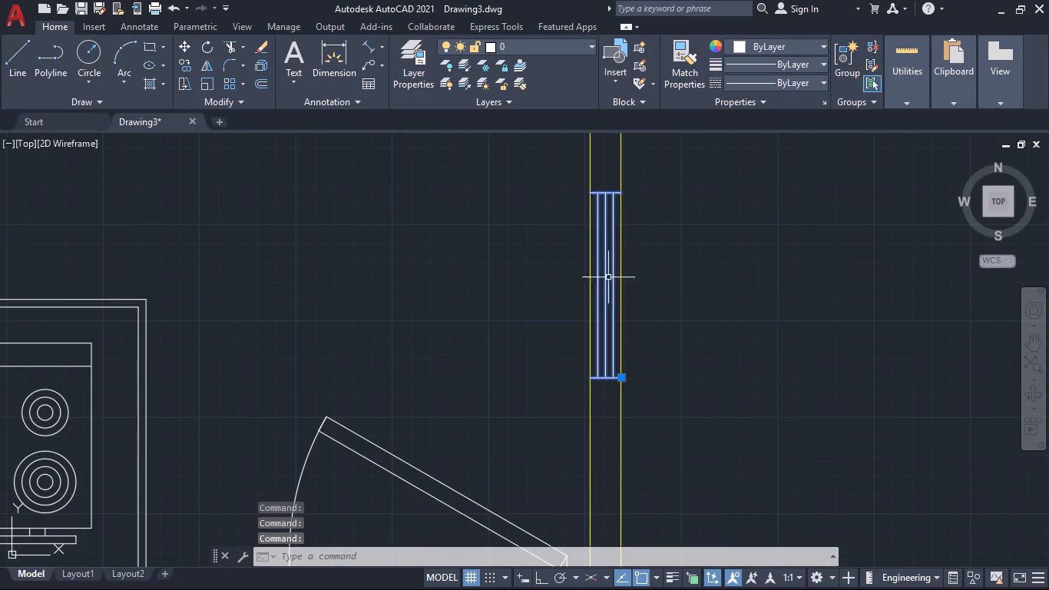
Remove all the line pieces of the TOILET2 window from the selection, keeping the other windows selected.
scroll(710, 315, down, 2)
middle_drag(785, 340, 547, 396)
scroll(594, 371, down, 3)
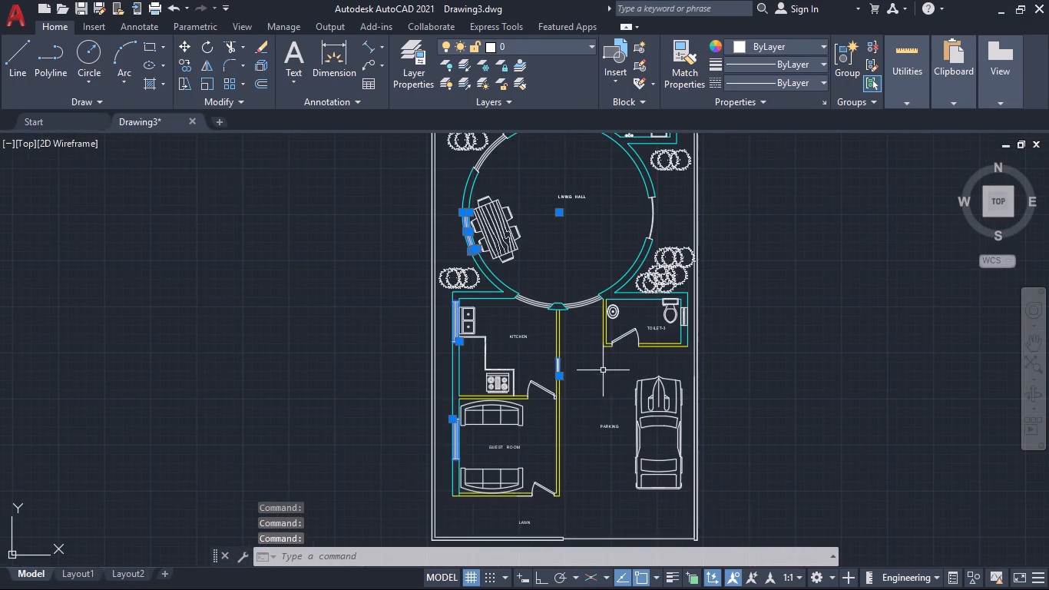
scroll(692, 314, up, 3)
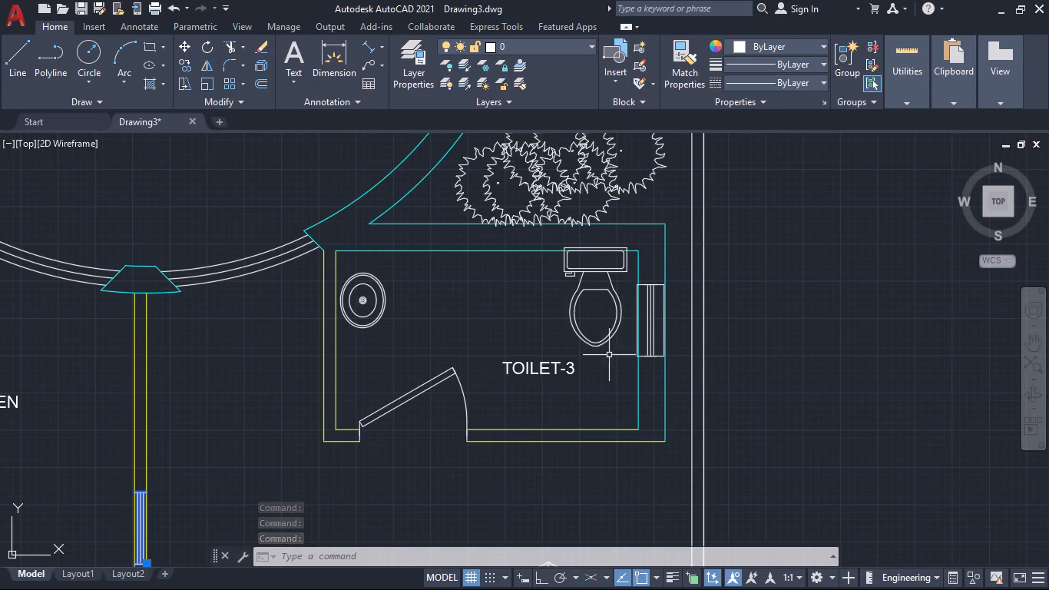
scroll(591, 387, down, 2)
middle_drag(570, 348, 594, 487)
scroll(546, 317, down, 1)
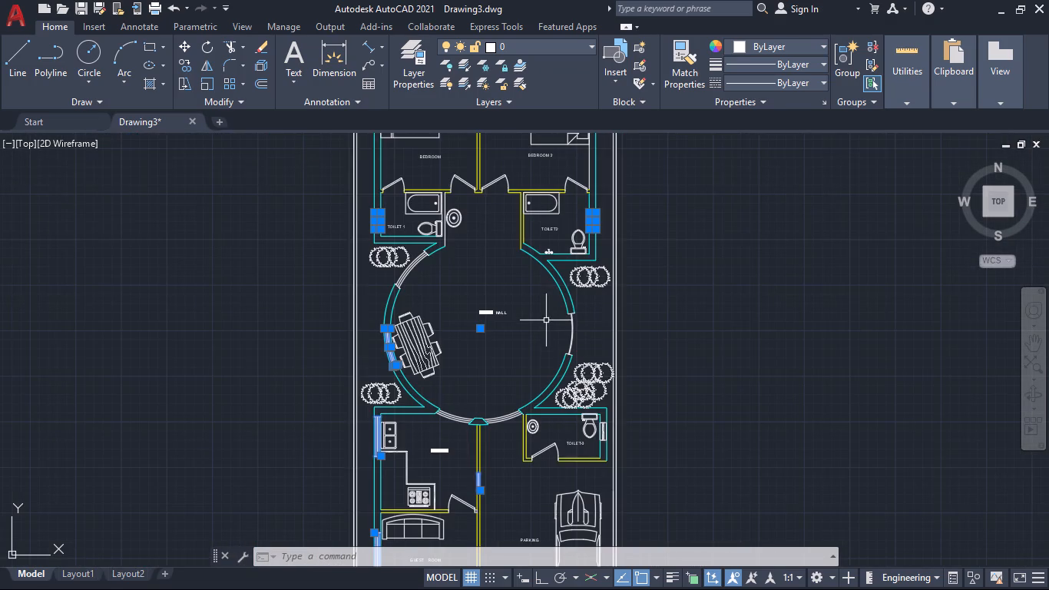
middle_drag(537, 286, 561, 356)
scroll(617, 294, up, 3)
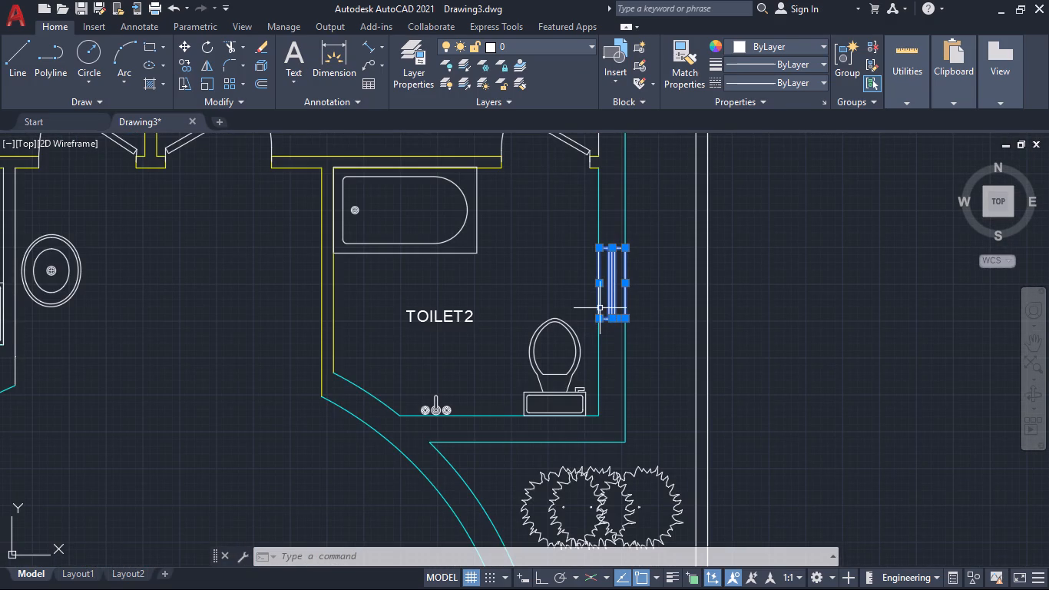
shift+click(601, 285)
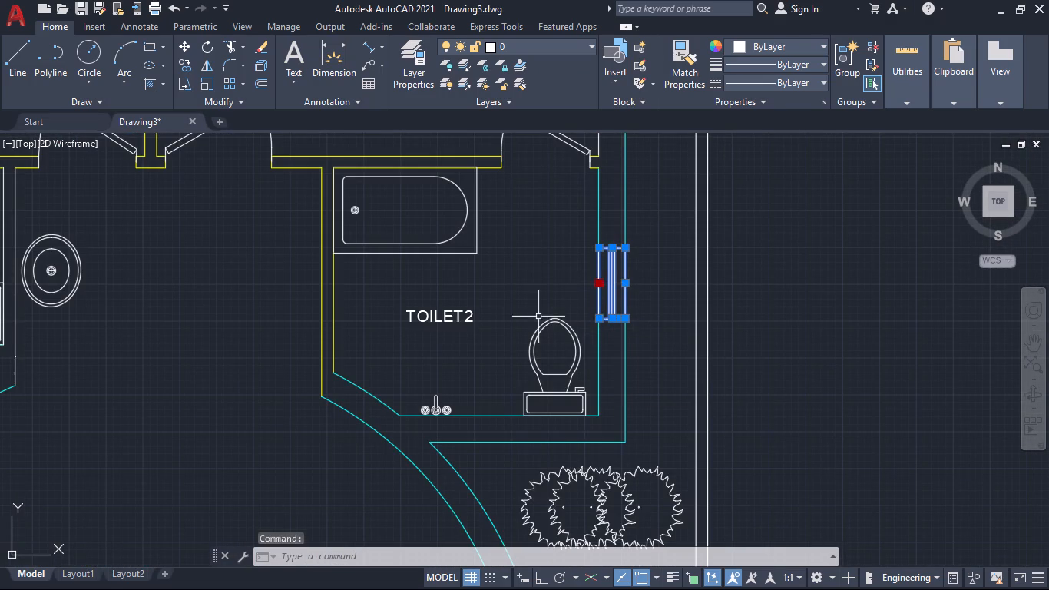
shift+click(614, 285)
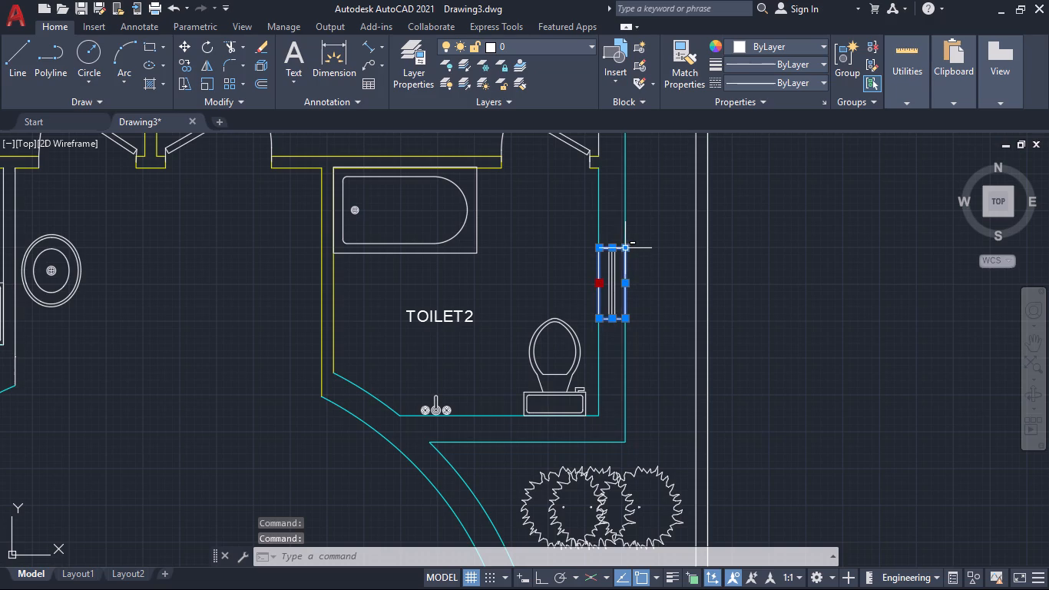
shift+click(610, 247)
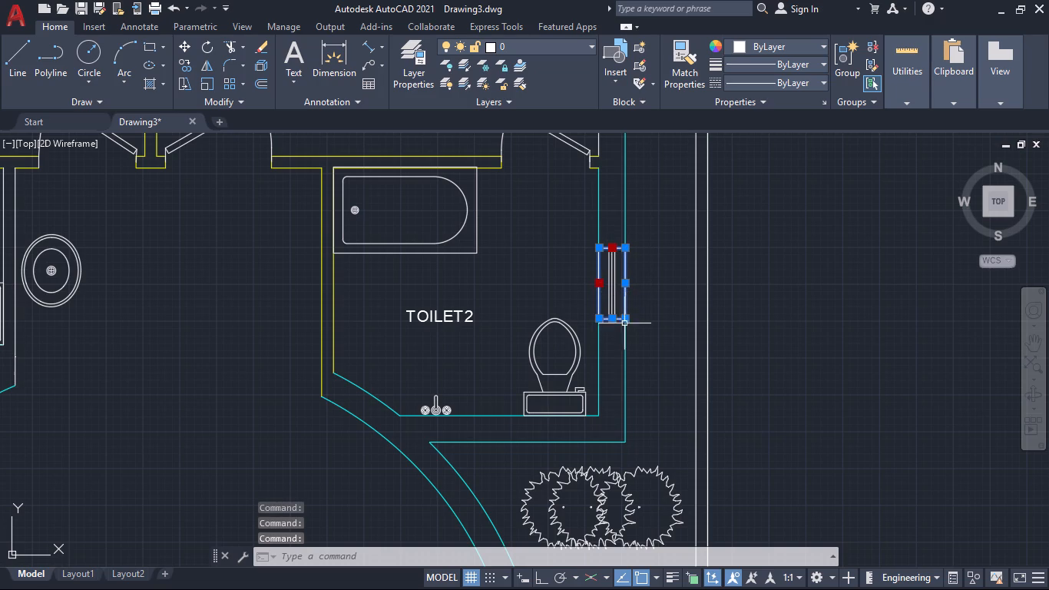
shift+click(614, 323)
shift+click(605, 271)
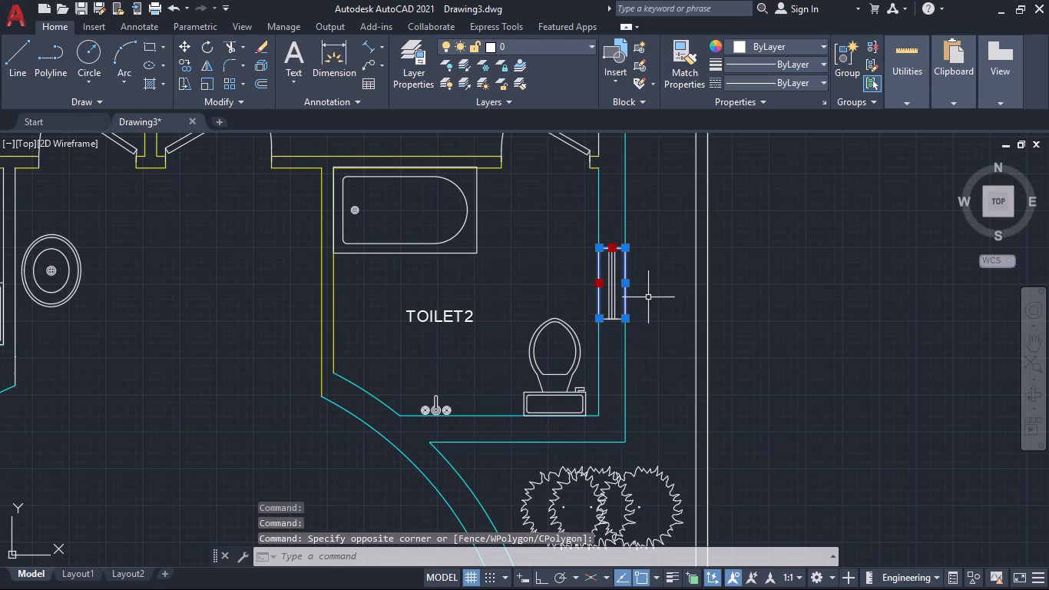
scroll(626, 318, down, 3)
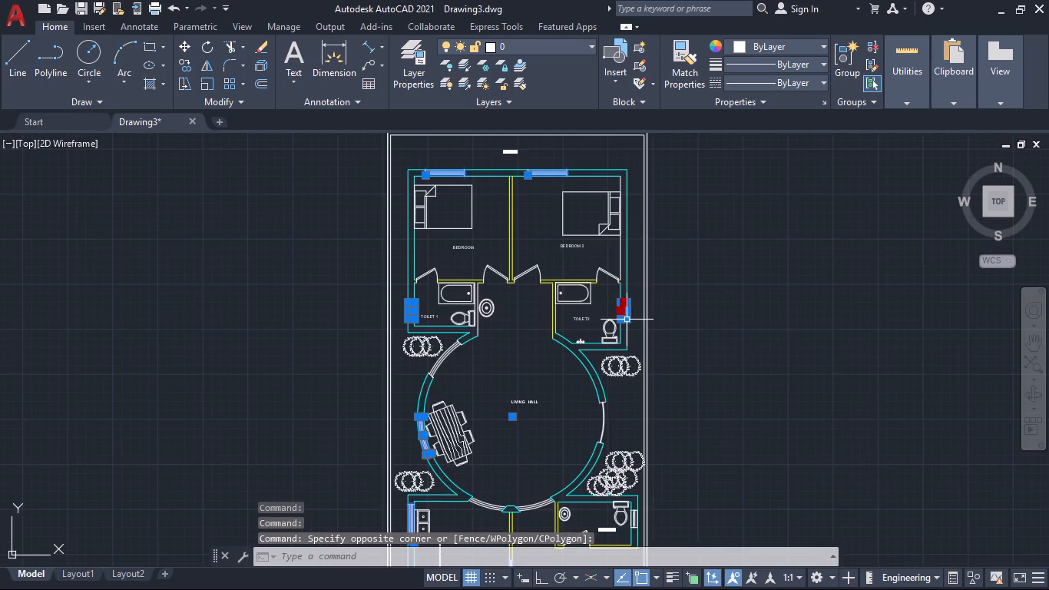
scroll(625, 315, up, 3)
shift+click(651, 333)
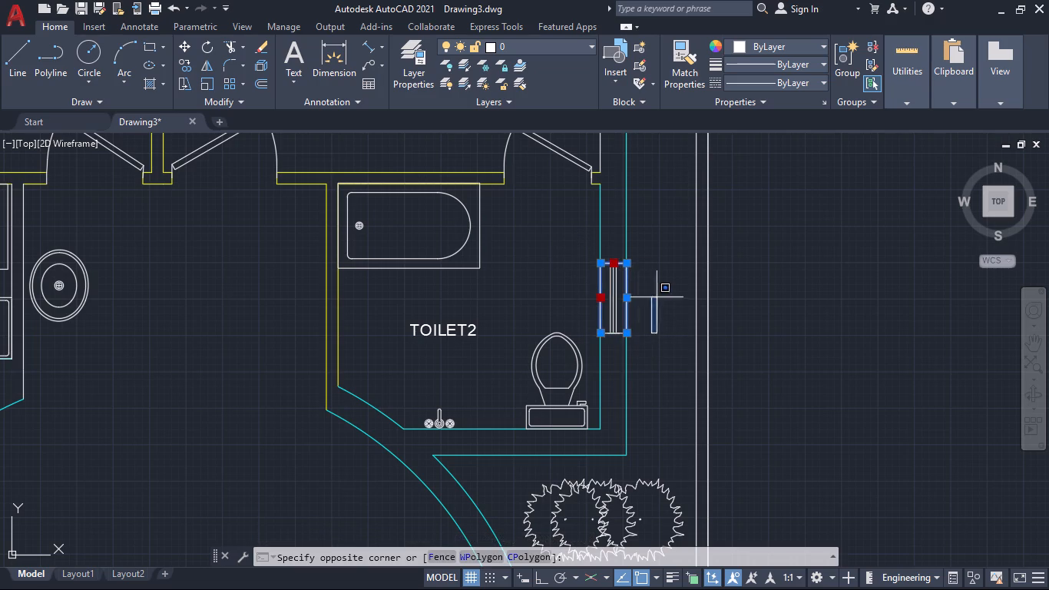
shift+click(667, 303)
shift+click(579, 244)
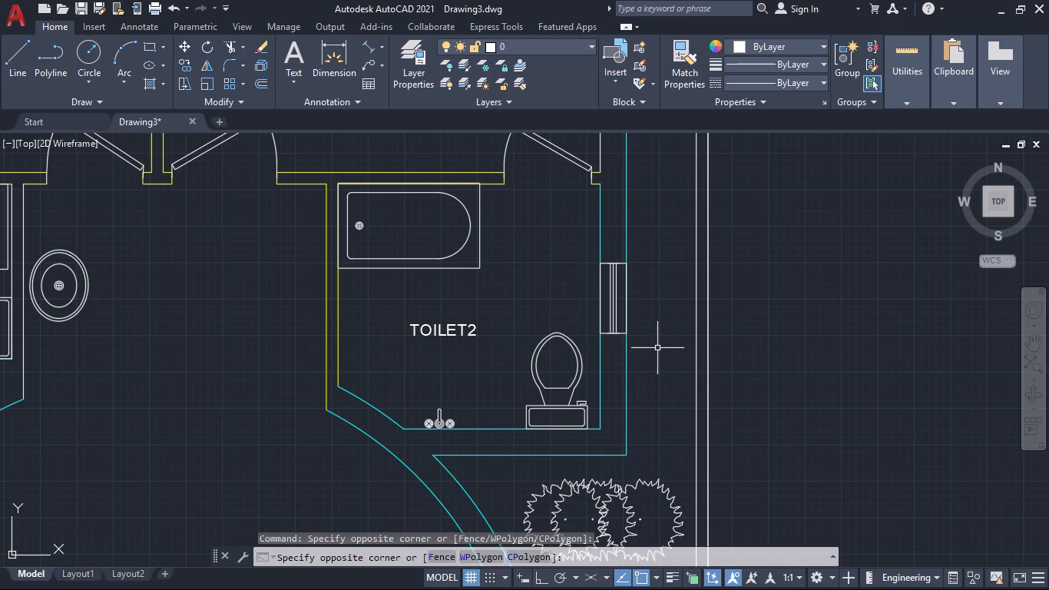
shift+click(657, 348)
Remove all the line pieces of the TOILET 1 window from the selection.
scroll(569, 332, down, 3)
middle_drag(472, 340, 561, 336)
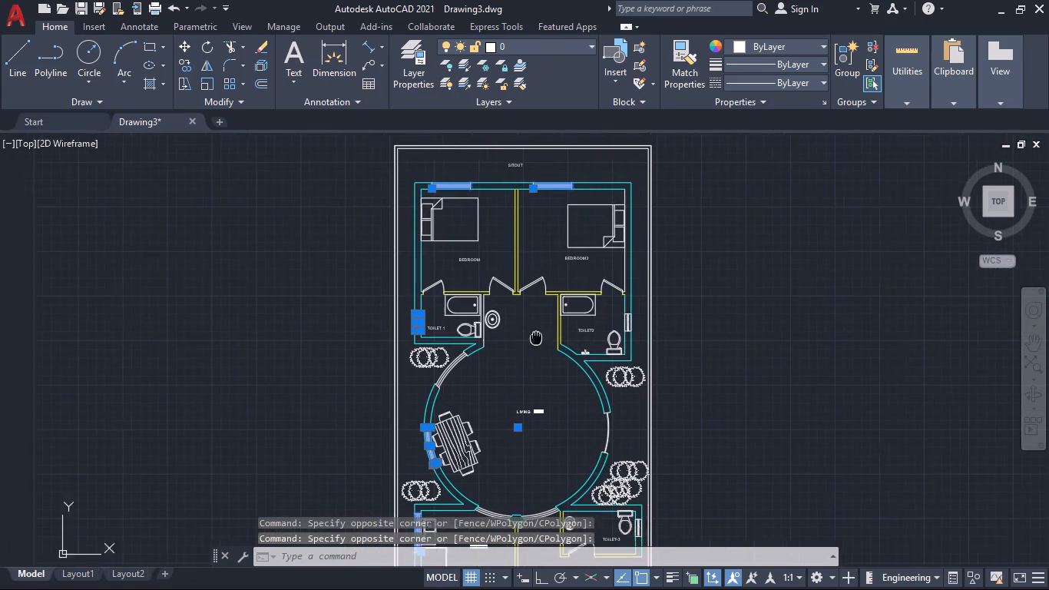
middle_drag(561, 336, 646, 331)
shift+scroll(534, 300, up, 4)
shift+click(518, 317)
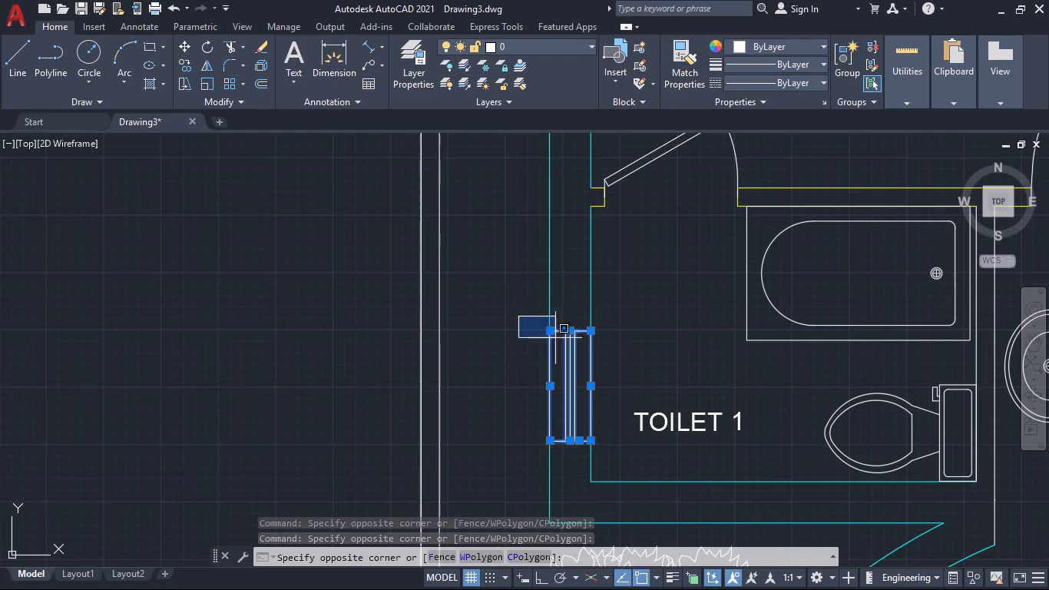
shift+click(624, 459)
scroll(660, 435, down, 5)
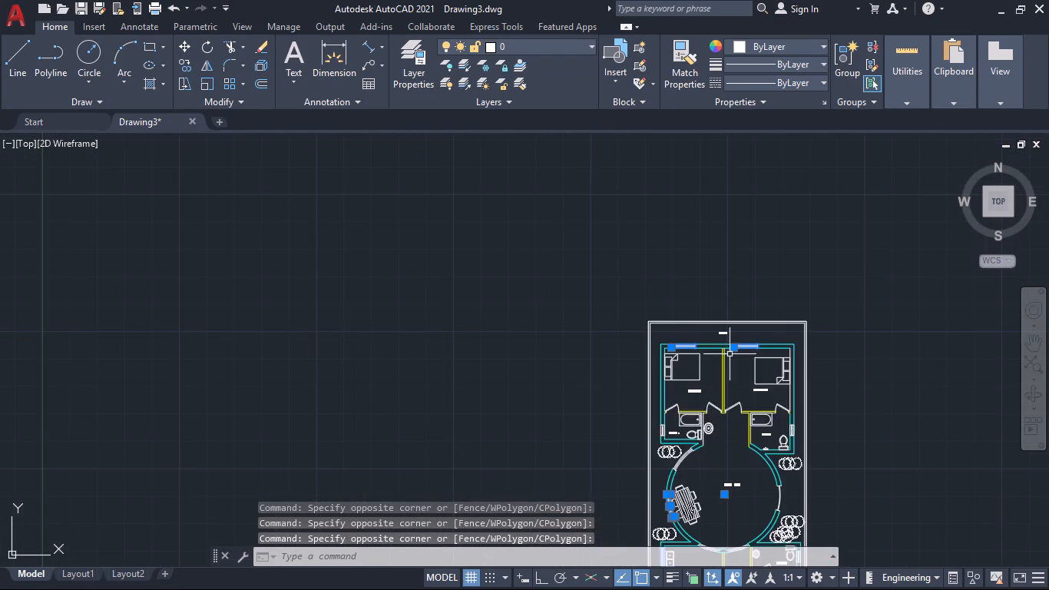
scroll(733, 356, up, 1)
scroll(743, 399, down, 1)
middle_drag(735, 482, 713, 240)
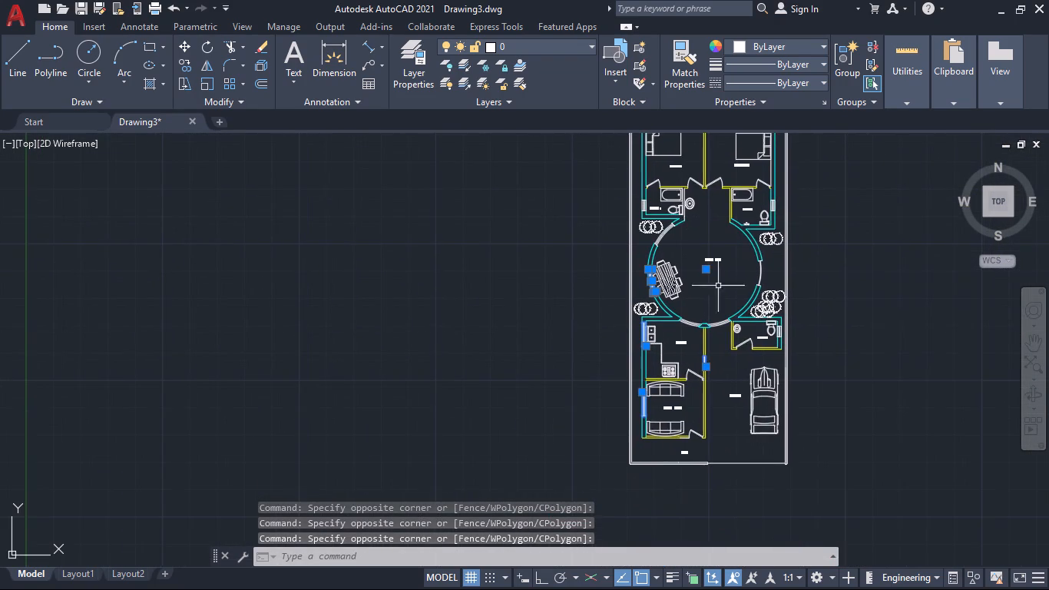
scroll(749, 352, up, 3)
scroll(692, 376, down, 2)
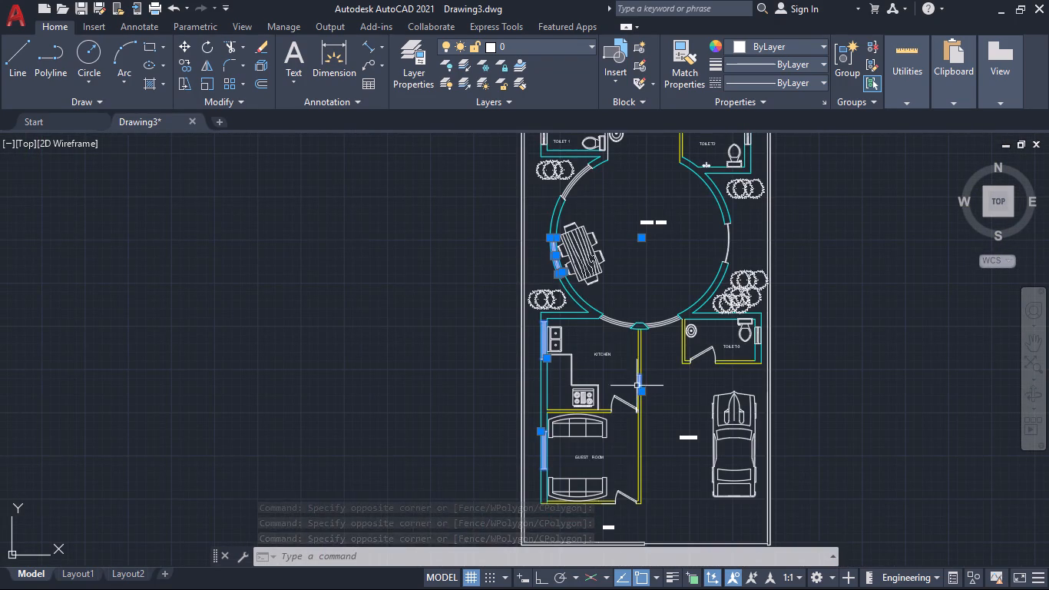
Move the selected bedroom, living hall, kitchen and guest room windows to the WINDOWS layer and clear the selection.
click(548, 45)
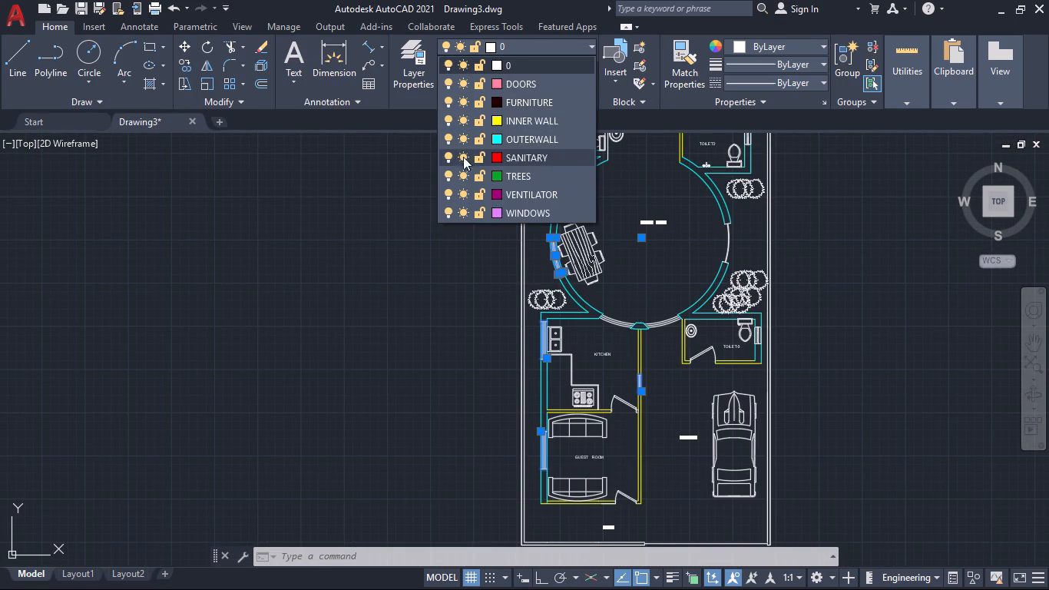
click(526, 208)
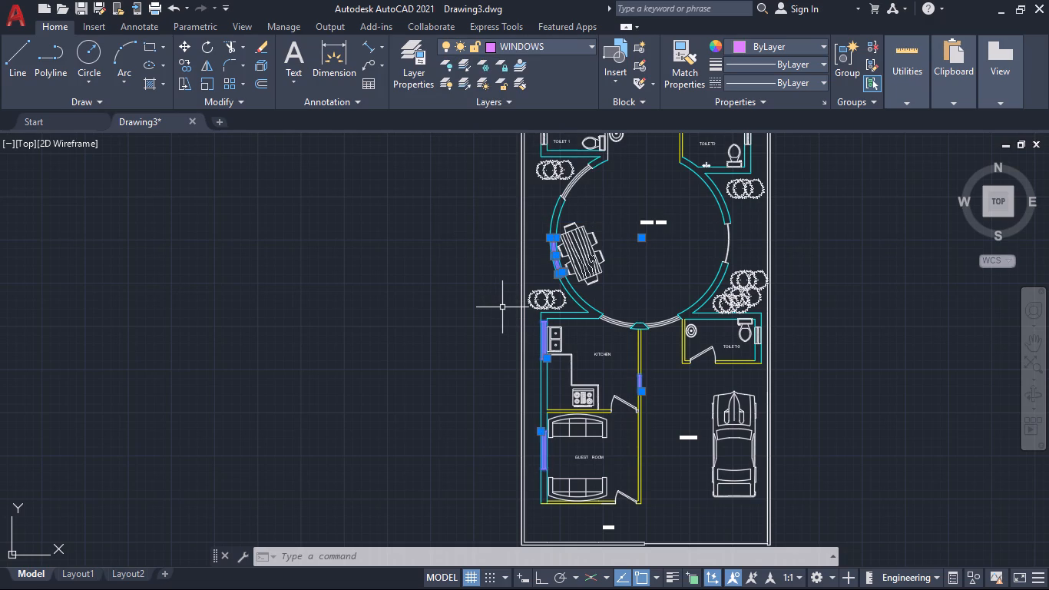
key(Escape)
Select the two sofas in the GUEST ROOM.
scroll(655, 366, down, 1)
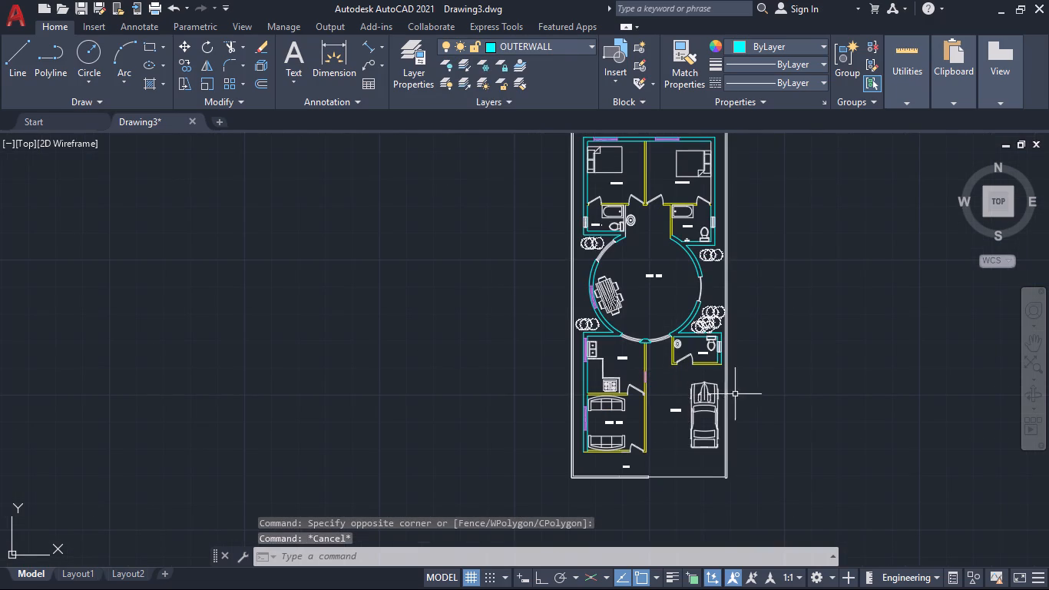
middle_drag(788, 403, 719, 368)
scroll(606, 389, up, 2)
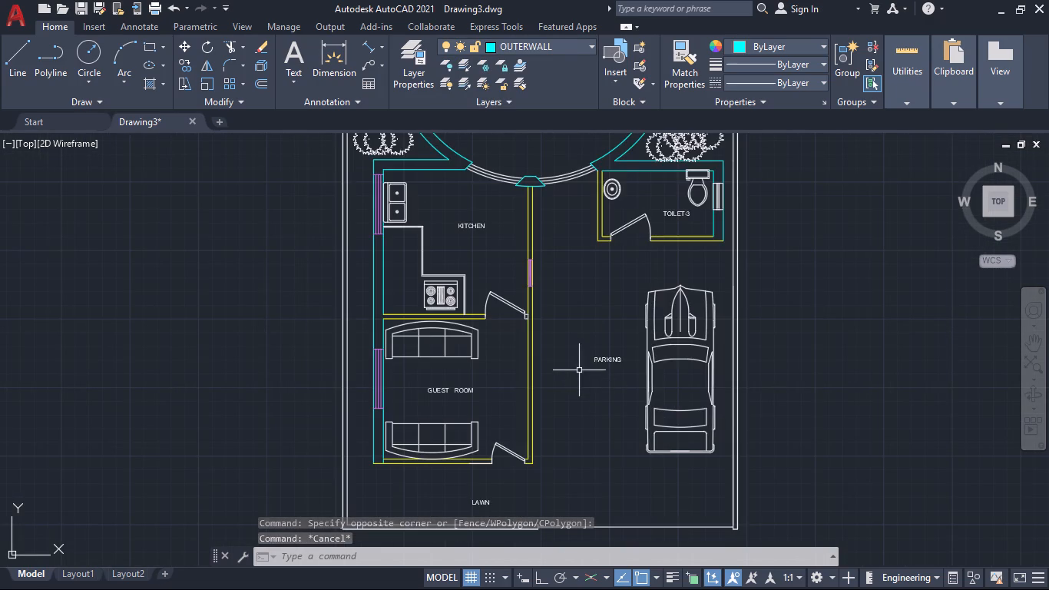
scroll(577, 357, up, 1)
middle_drag(577, 356, 583, 384)
scroll(608, 299, down, 1)
middle_drag(612, 294, 612, 293)
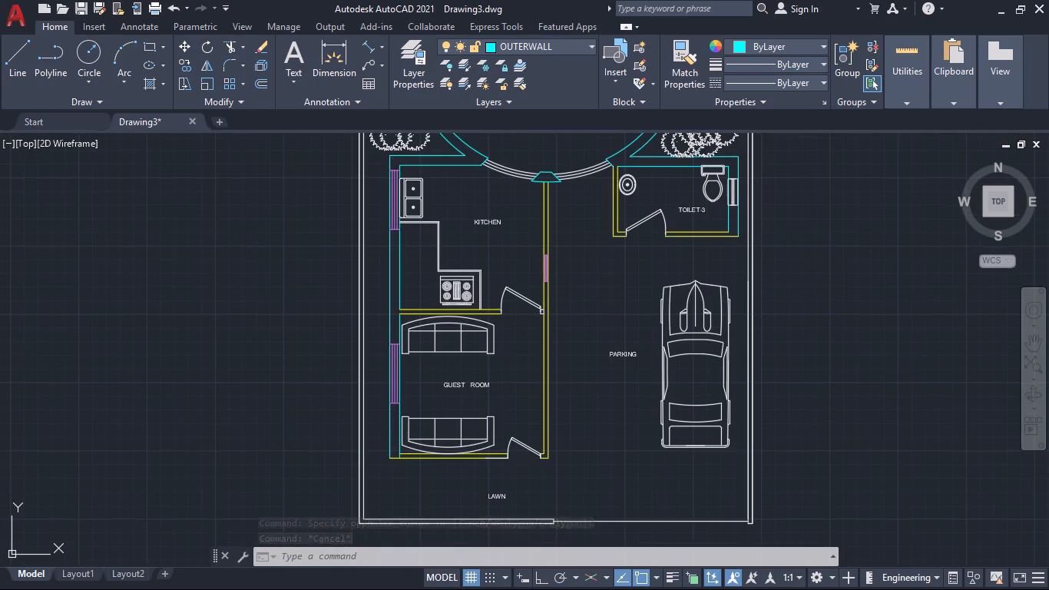
middle_drag(612, 293, 657, 260)
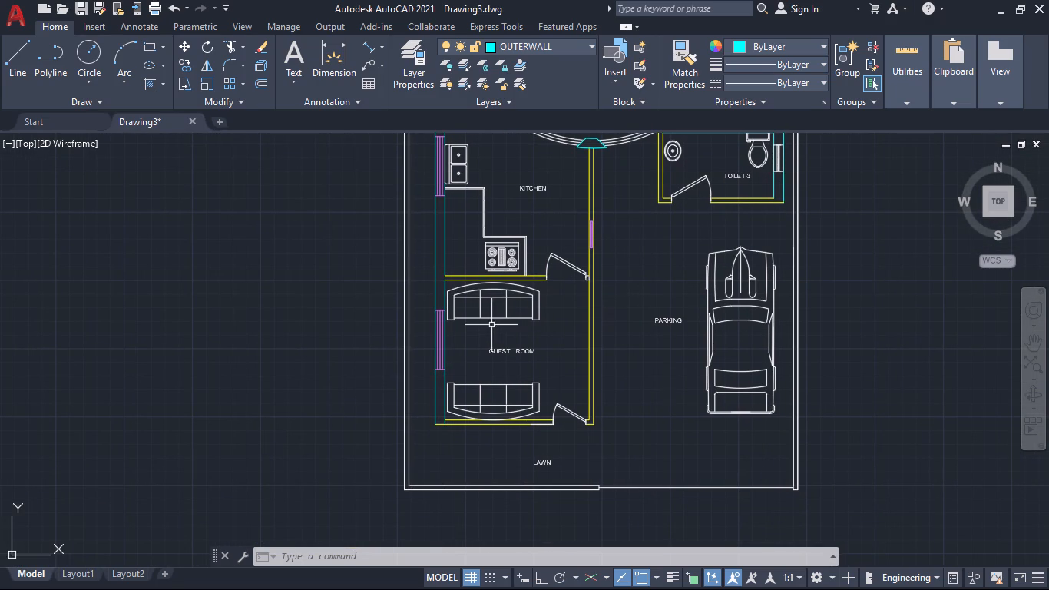
click(510, 311)
click(500, 303)
click(535, 394)
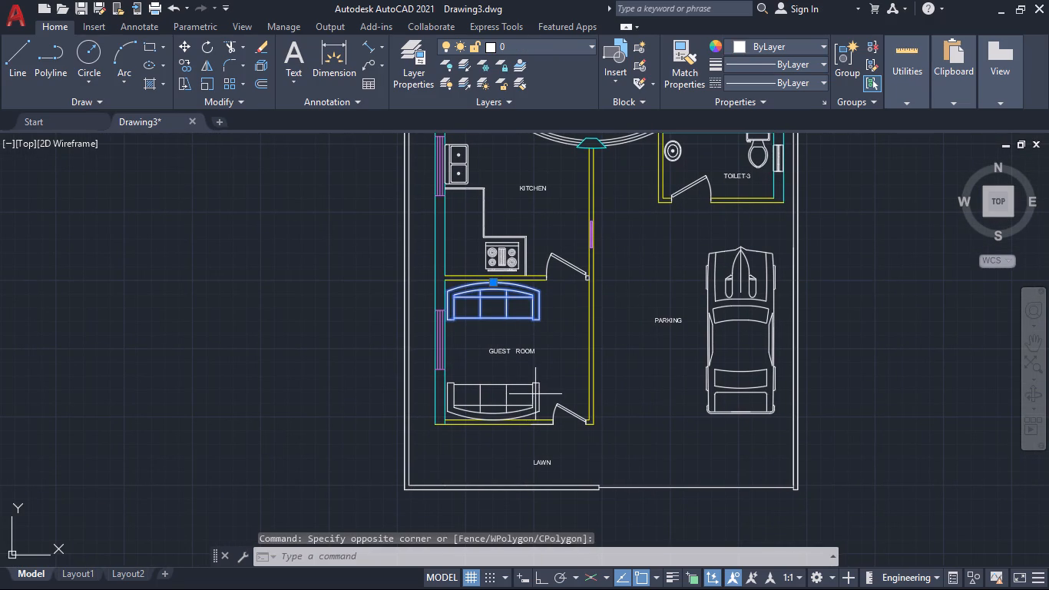
click(523, 399)
Add the LIVING HALL dining table and the beds in BEDROOM and BEDROOM 2 to the selection.
scroll(559, 355, down, 1)
middle_drag(600, 319, 602, 321)
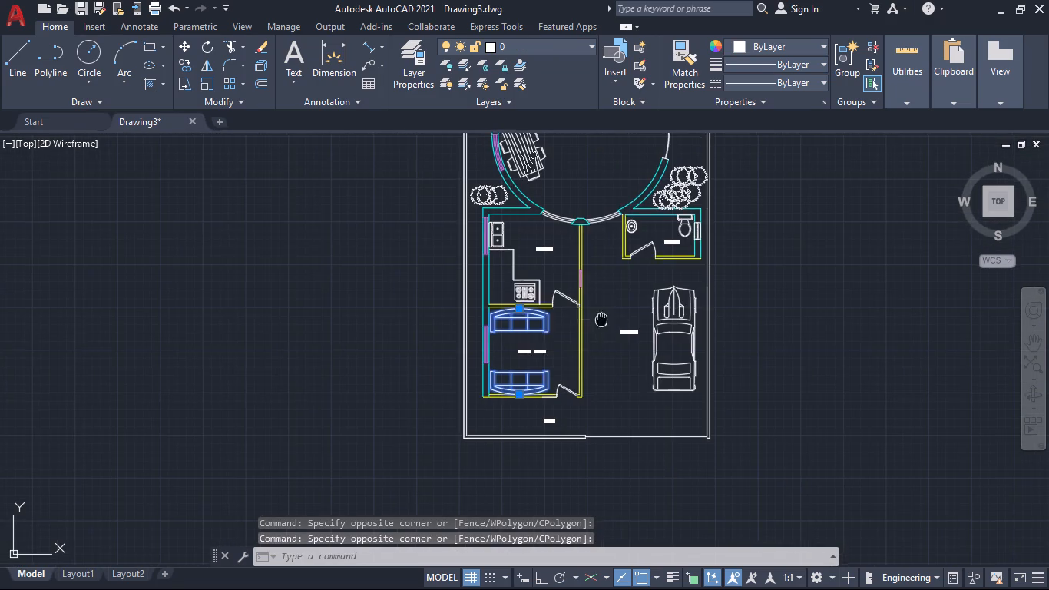
middle_drag(602, 321, 610, 427)
click(541, 264)
middle_drag(593, 267, 599, 399)
scroll(530, 248, up, 1)
middle_drag(557, 198, 574, 363)
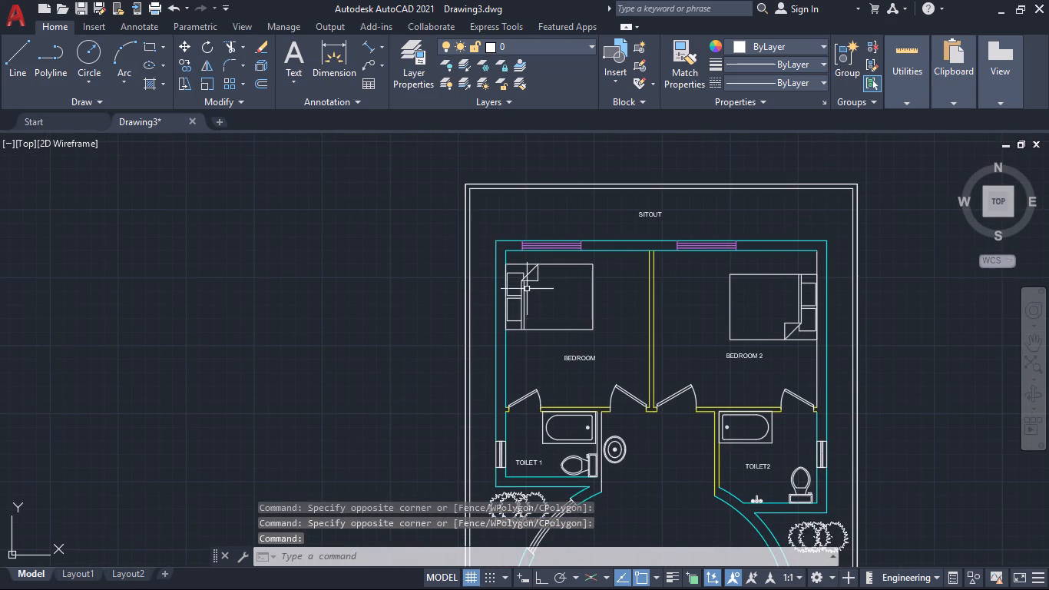
click(524, 283)
double_click(798, 279)
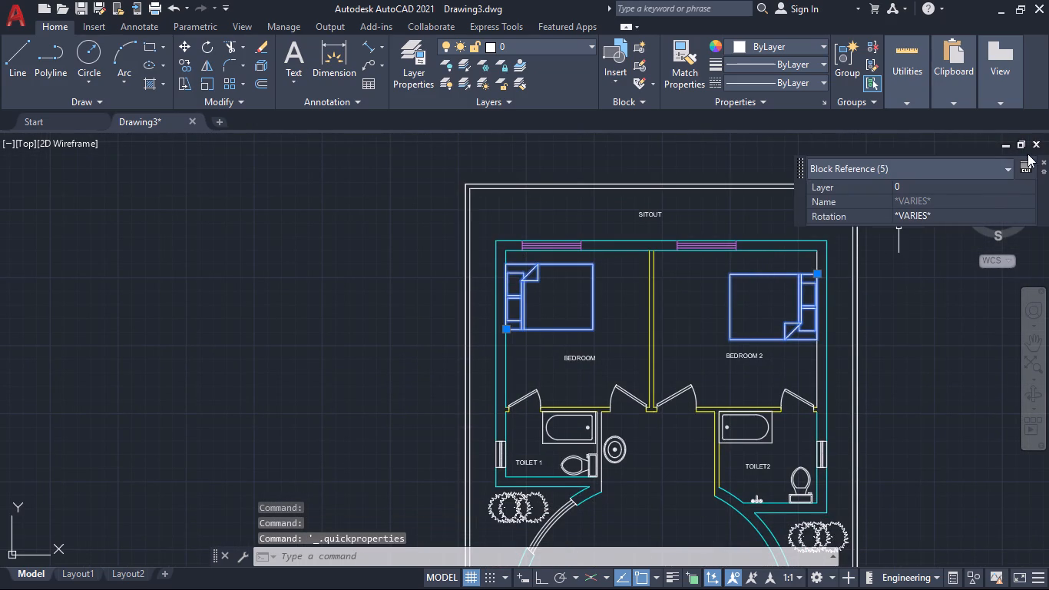
click(1044, 161)
Move the selected sofas, dining table and beds to the FURNITURE layer and clear the selection.
scroll(848, 400, down, 1)
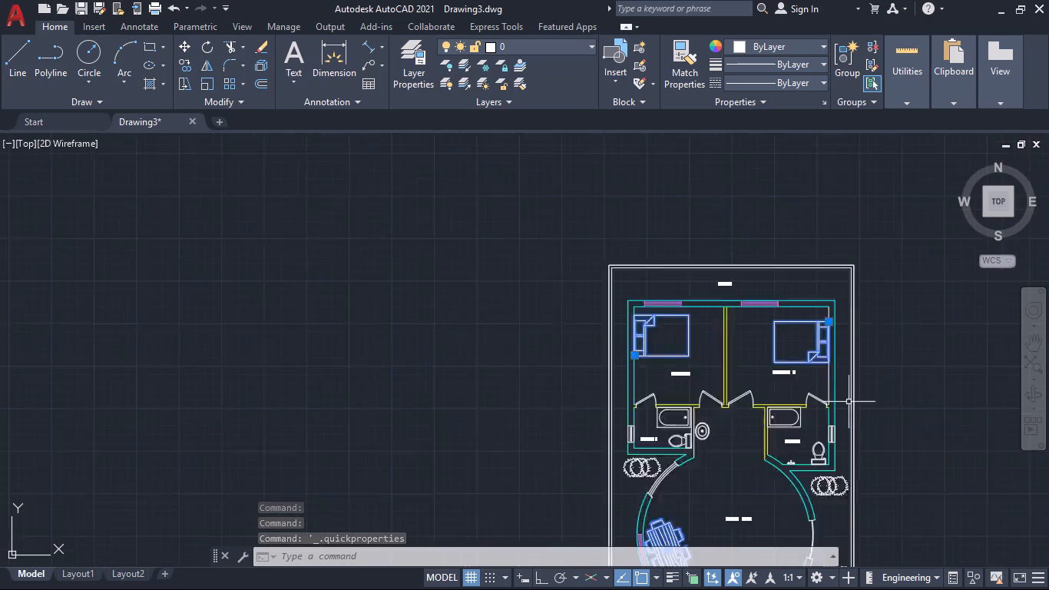
scroll(849, 403, down, 1)
middle_drag(870, 445, 689, 293)
scroll(653, 287, up, 3)
scroll(652, 295, down, 1)
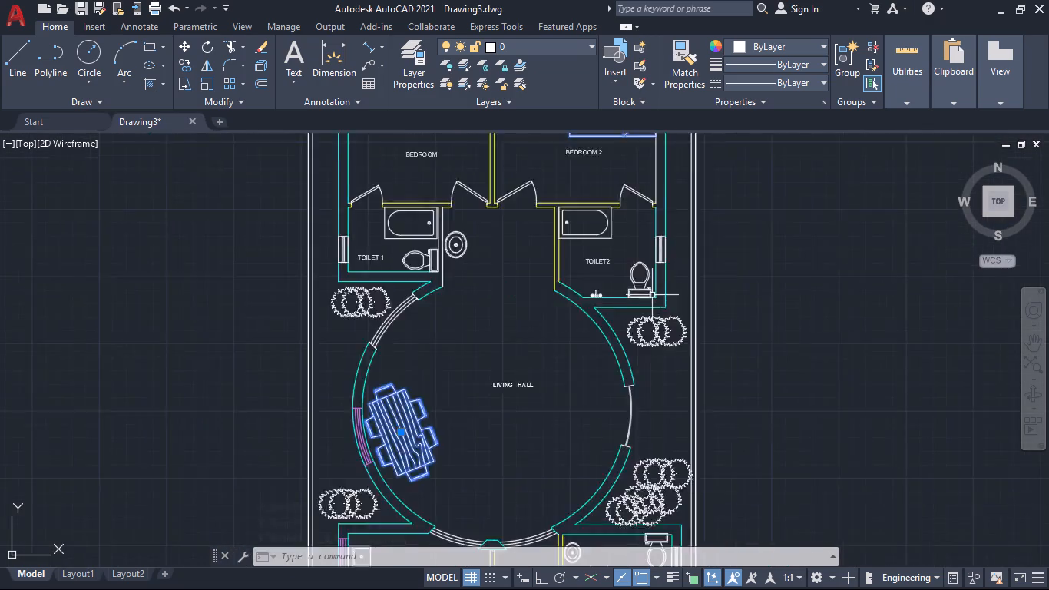
scroll(652, 295, down, 1)
middle_drag(654, 383, 684, 222)
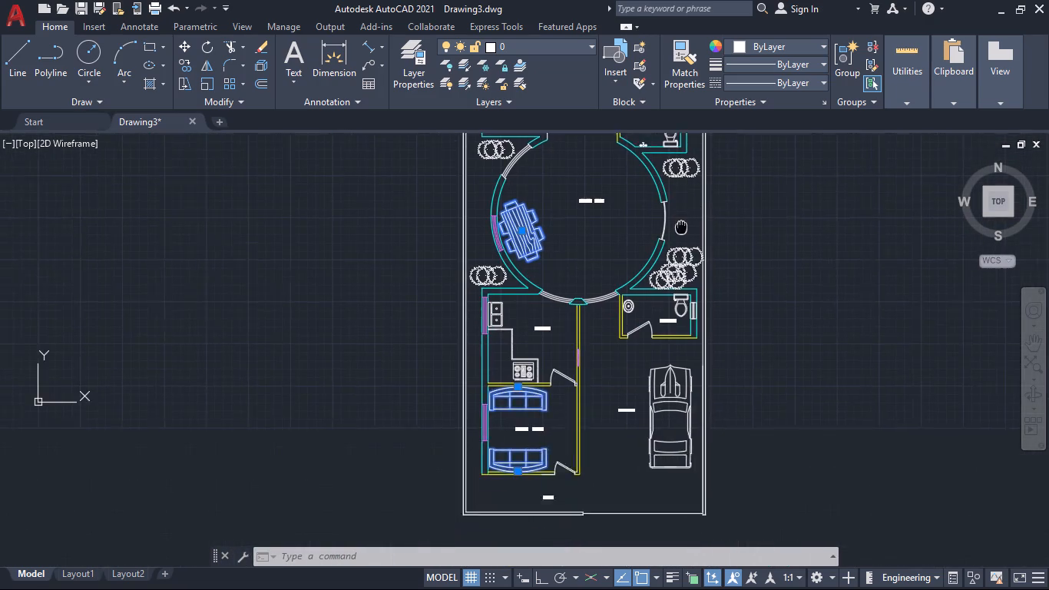
middle_drag(684, 222, 708, 440)
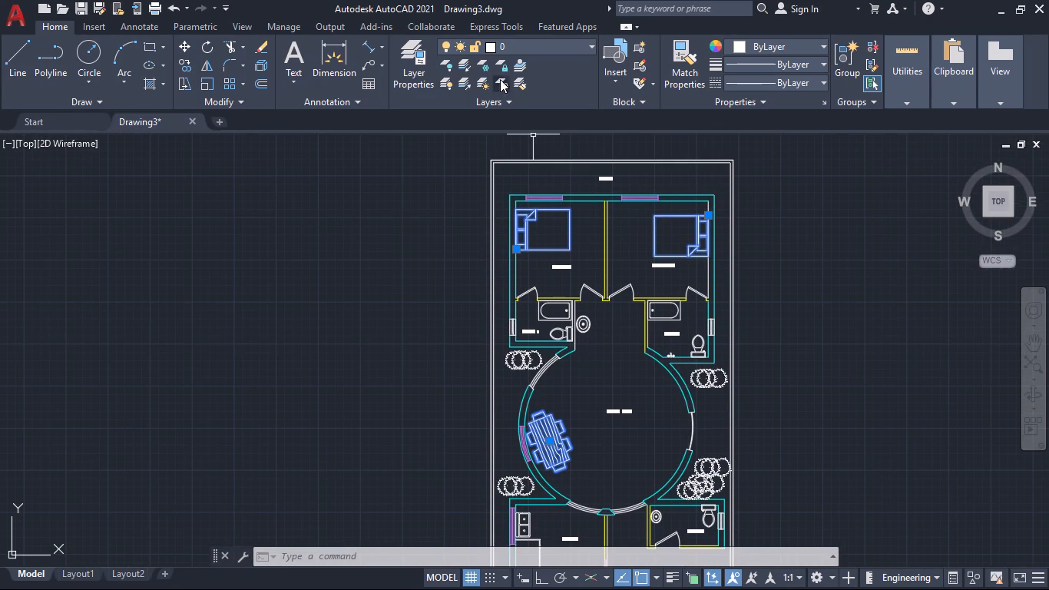
click(566, 48)
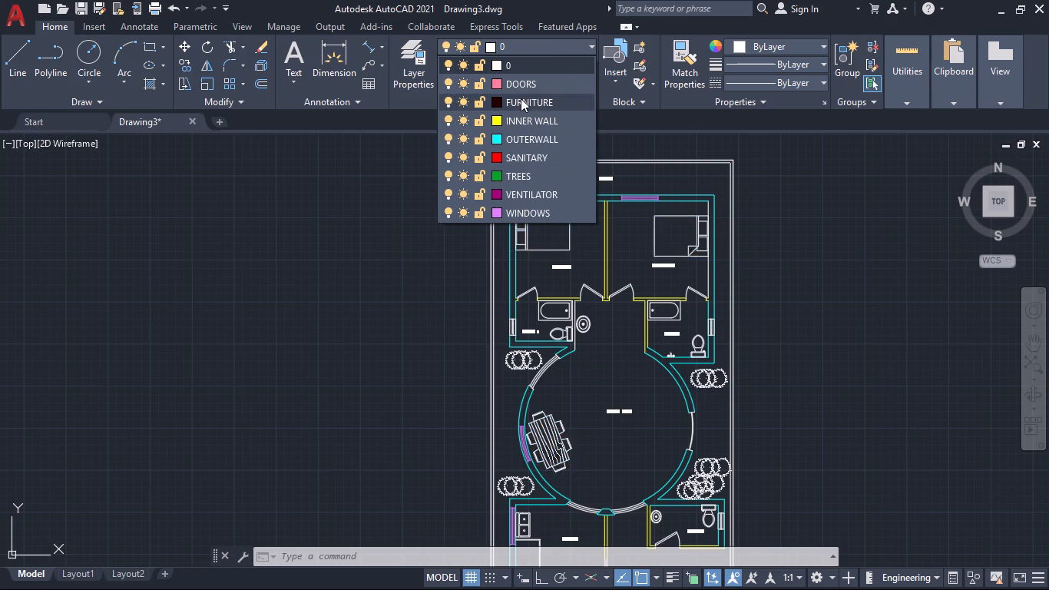
click(521, 102)
scroll(583, 353, down, 1)
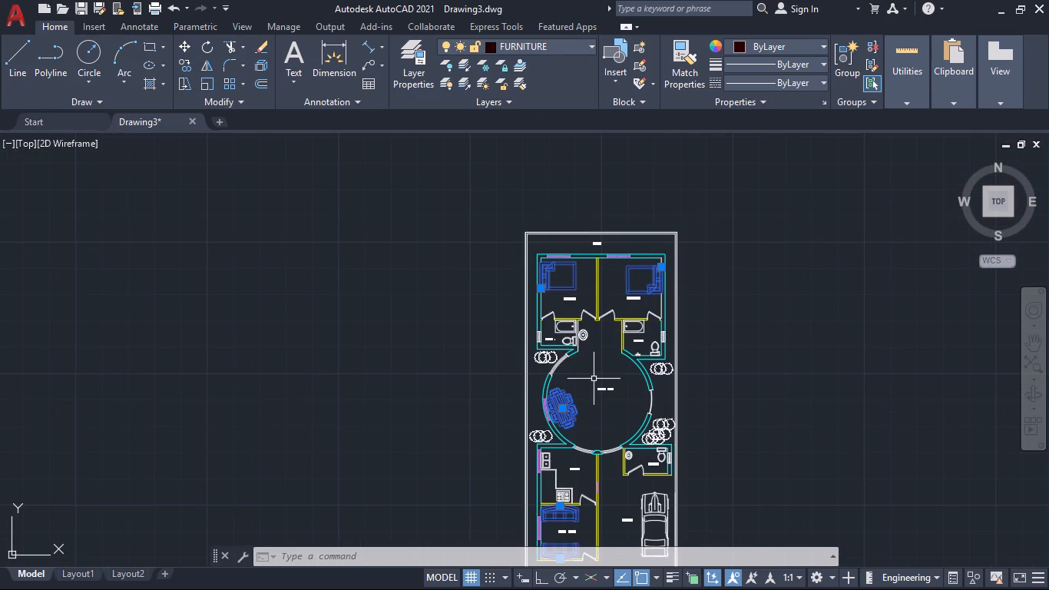
key(Escape)
Select the four swing doors along the wall between the two bedrooms and the TOILET 1, hall and TOILET2 area.
middle_drag(583, 381, 578, 326)
scroll(541, 282, up, 2)
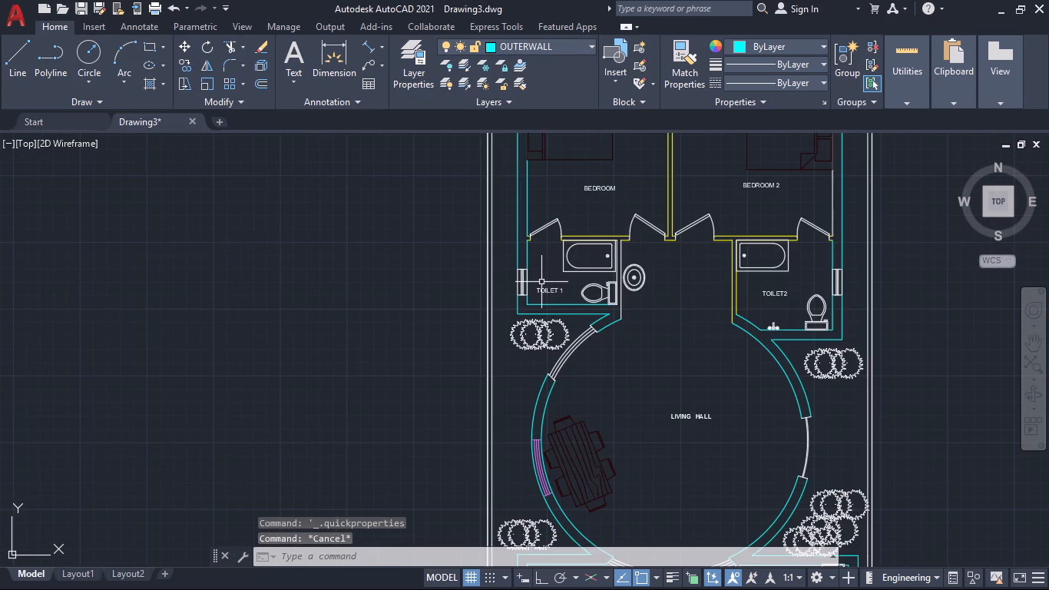
click(542, 227)
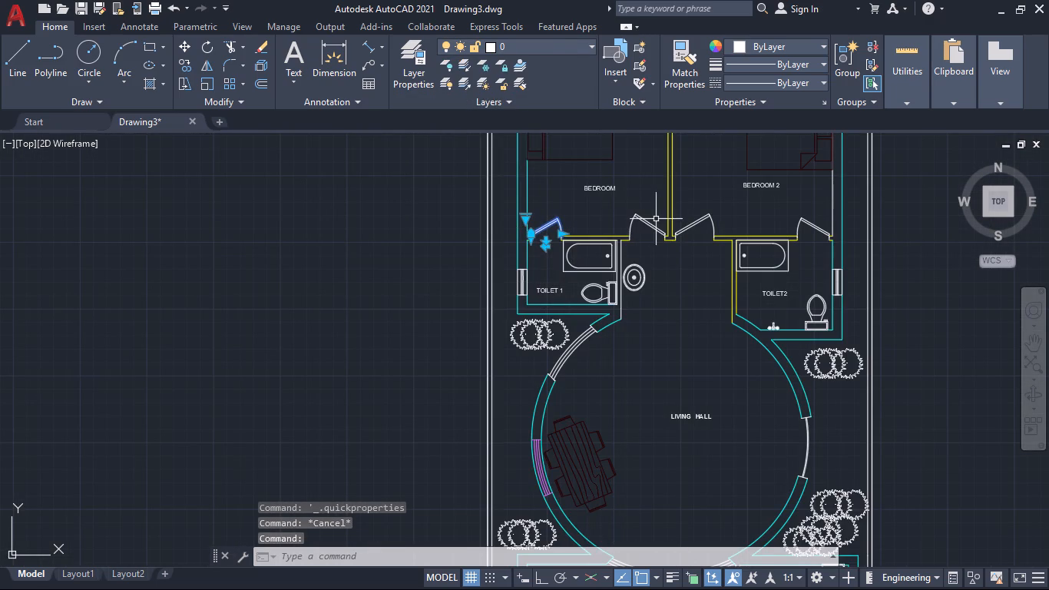
click(650, 221)
click(701, 220)
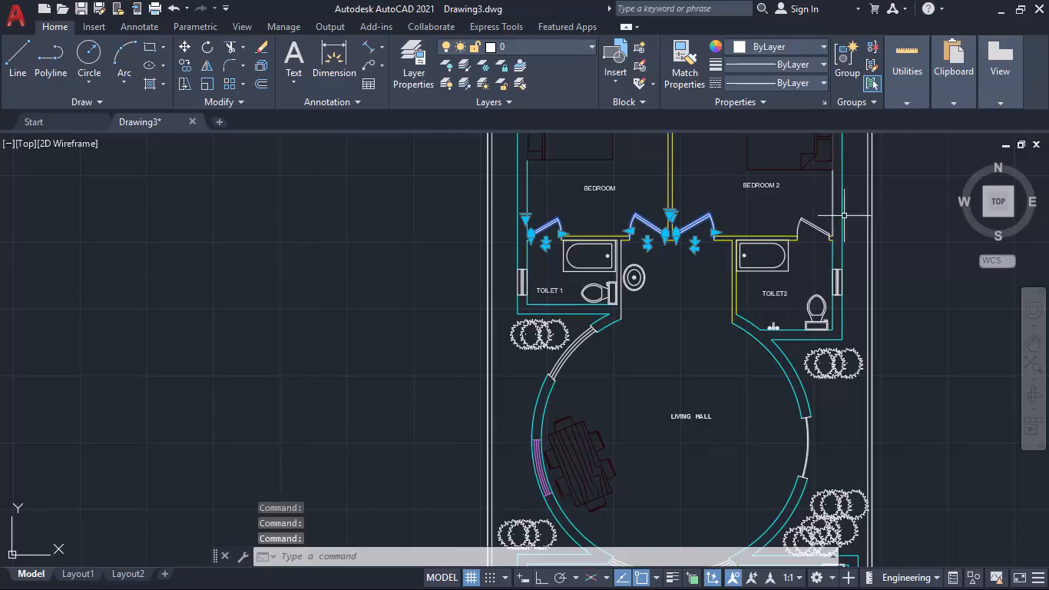
click(816, 230)
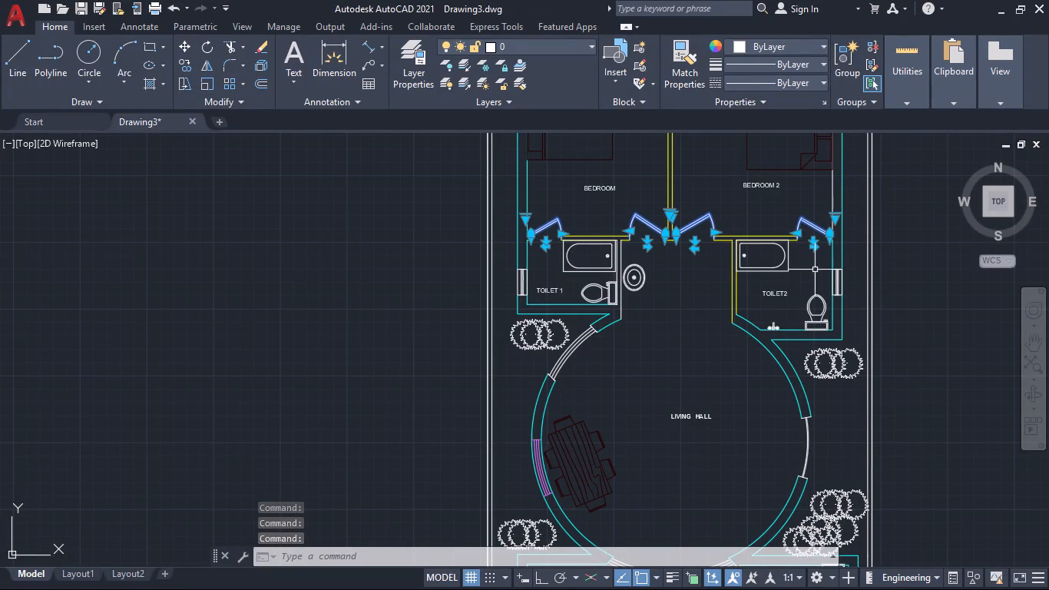
Add the curved doors in the round LIVING HALL wall, below TOILET 1 and on the side opposite the dining table, to the selection.
middle_drag(690, 335, 680, 233)
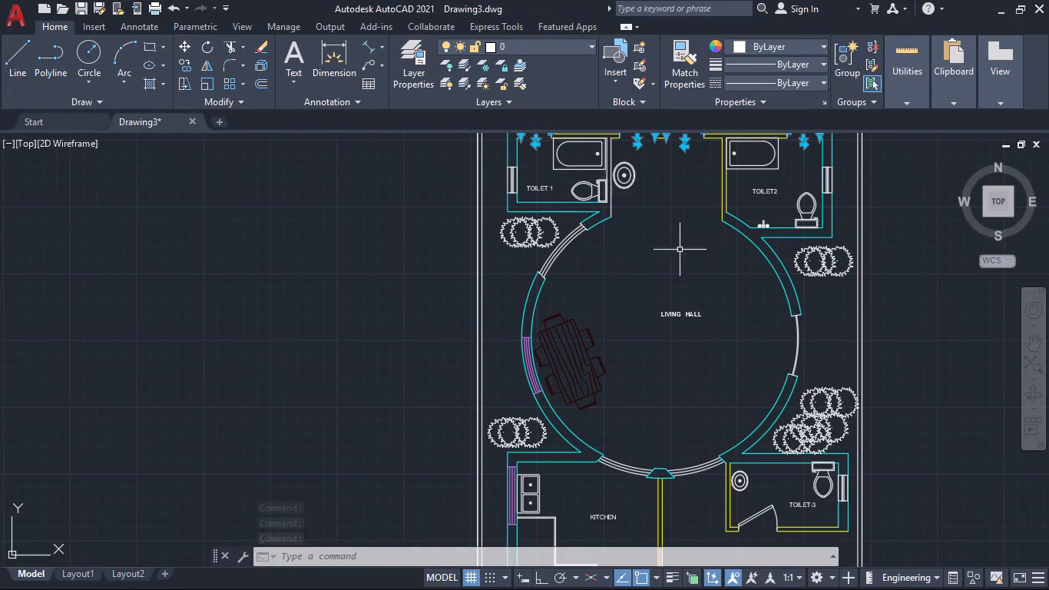
click(569, 244)
click(568, 239)
click(567, 236)
scroll(574, 280, up, 2)
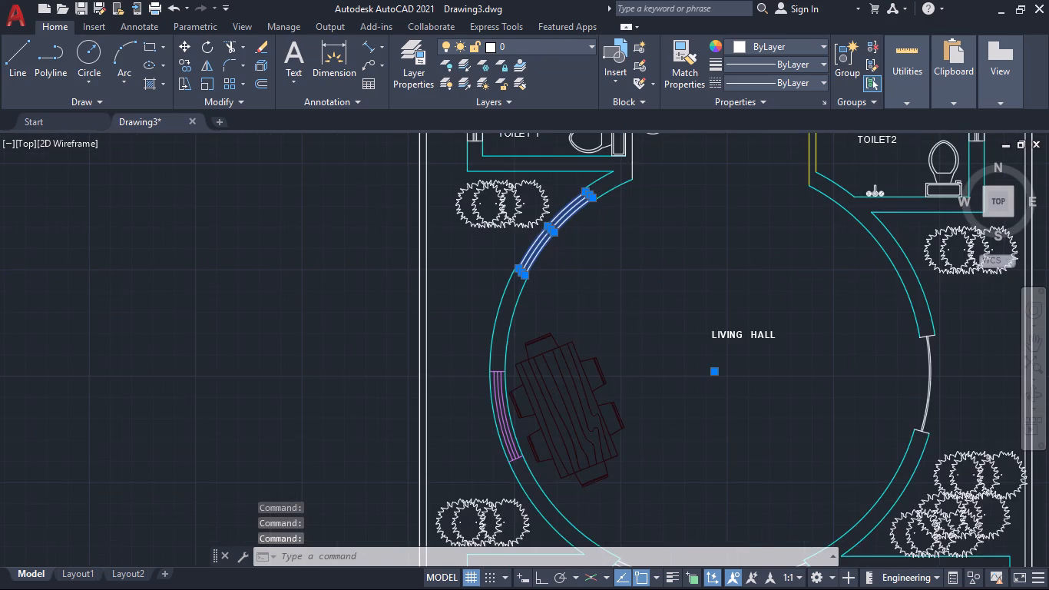
scroll(571, 278, down, 2)
middle_drag(640, 290, 576, 211)
scroll(733, 269, up, 2)
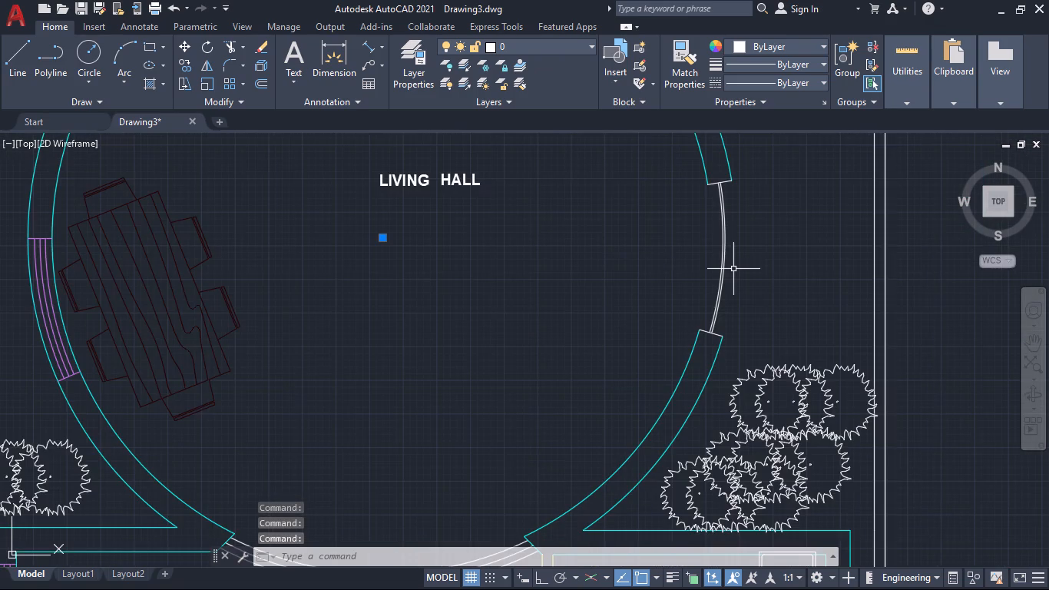
click(733, 267)
click(706, 262)
Add the two curved doors where the LIVING HALL meets the KITCHEN and PARKING to the selection.
scroll(656, 280, down, 2)
middle_drag(597, 325, 690, 253)
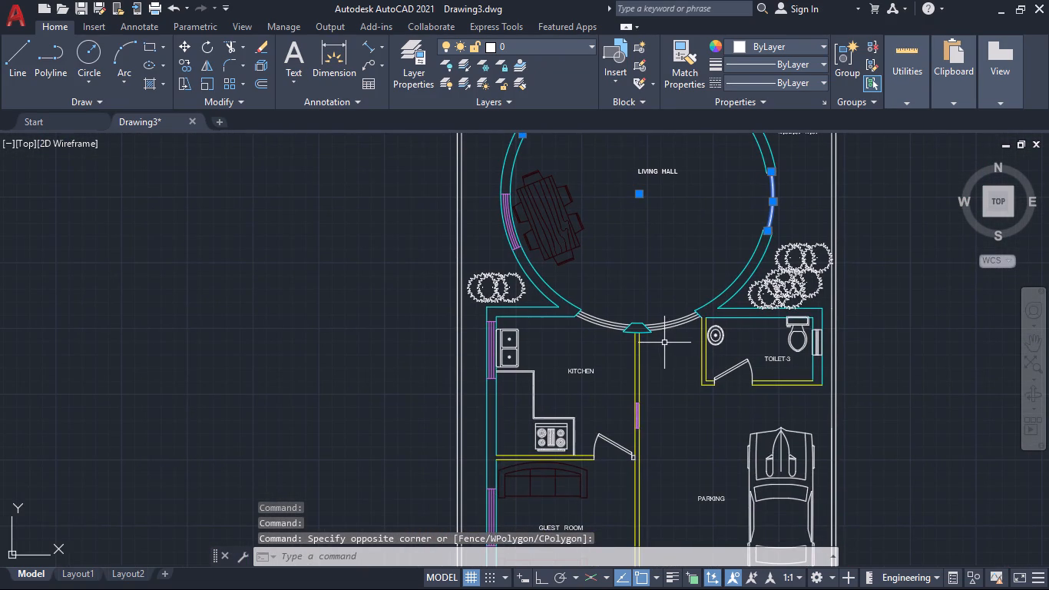
click(677, 343)
click(672, 311)
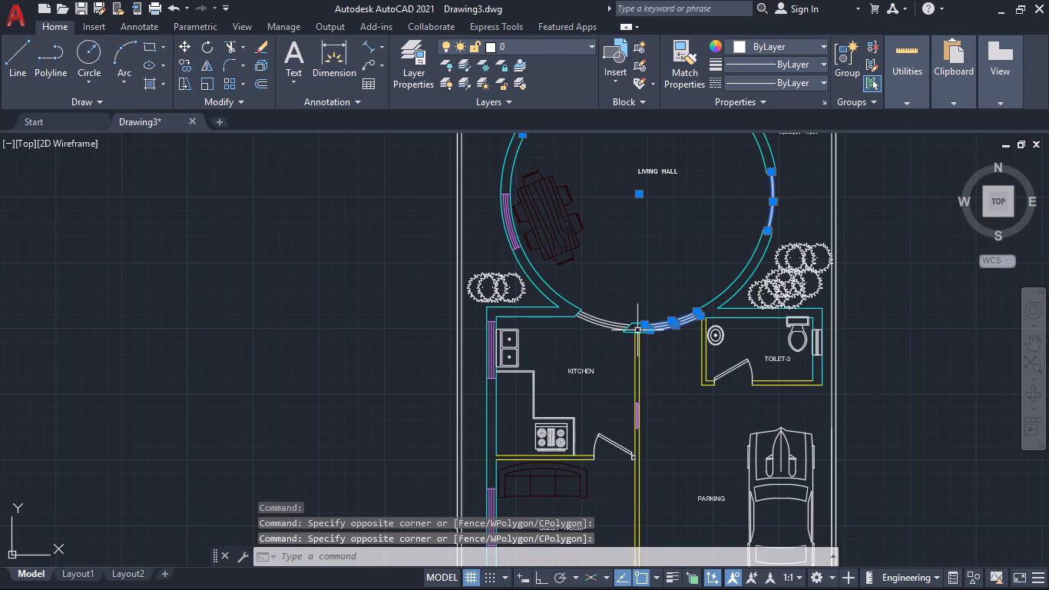
click(597, 333)
click(606, 307)
click(611, 341)
click(607, 299)
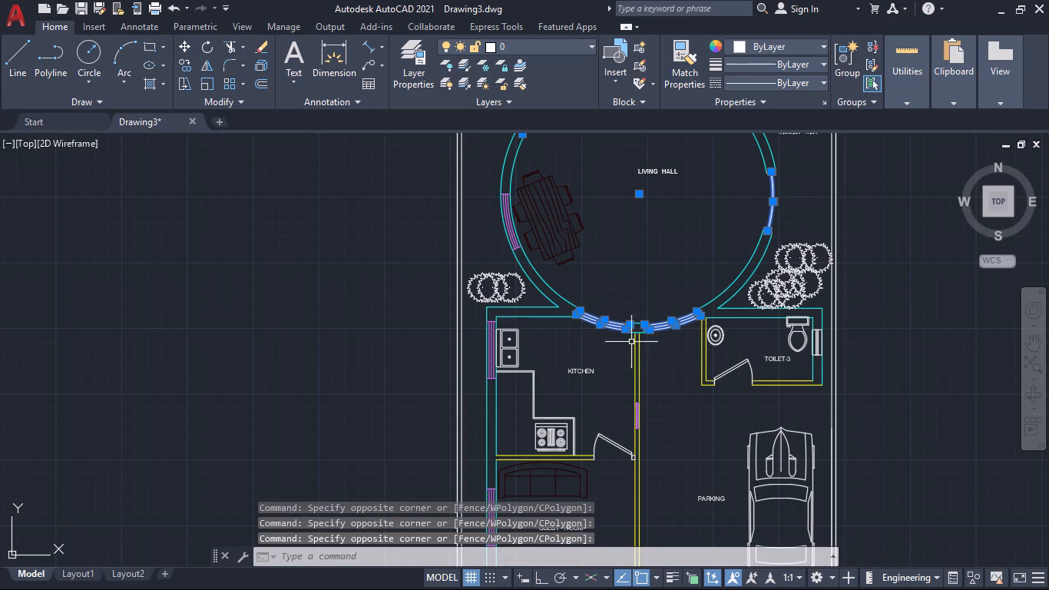
Add the swing doors of TOILET-3, the KITCHEN and the GUEST ROOM to the selection.
scroll(678, 360, up, 1)
click(763, 373)
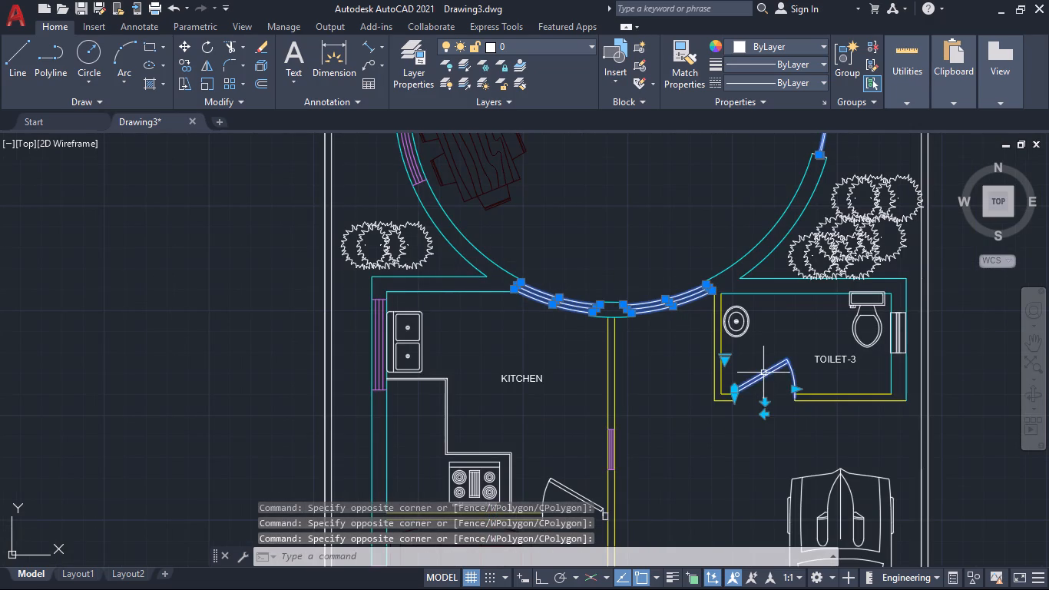
scroll(764, 391, down, 2)
middle_drag(740, 424, 763, 278)
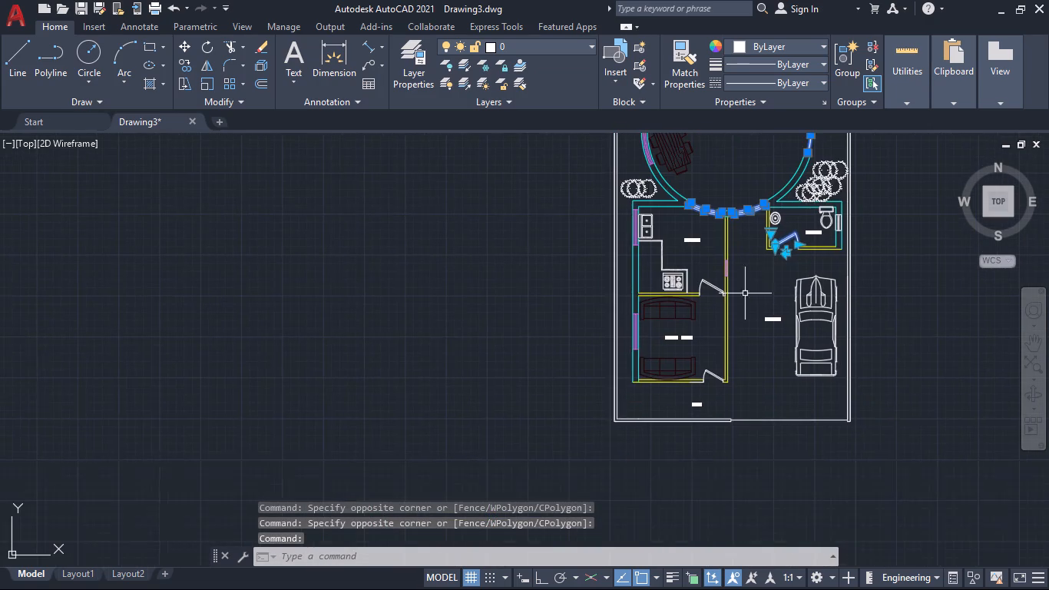
scroll(716, 270, up, 2)
click(697, 306)
scroll(693, 396, down, 1)
middle_drag(694, 409, 708, 264)
scroll(723, 329, up, 2)
click(709, 346)
click(699, 372)
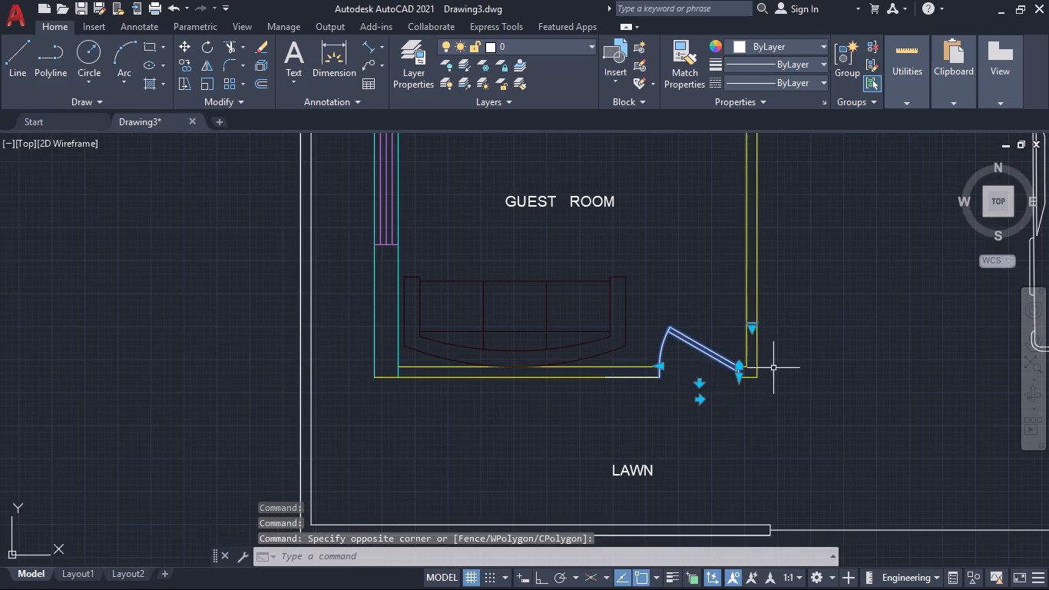
Check across the whole floor plan that every swing door and curved door is included in the selection.
scroll(780, 368, down, 2)
middle_drag(814, 340, 766, 447)
scroll(758, 342, down, 2)
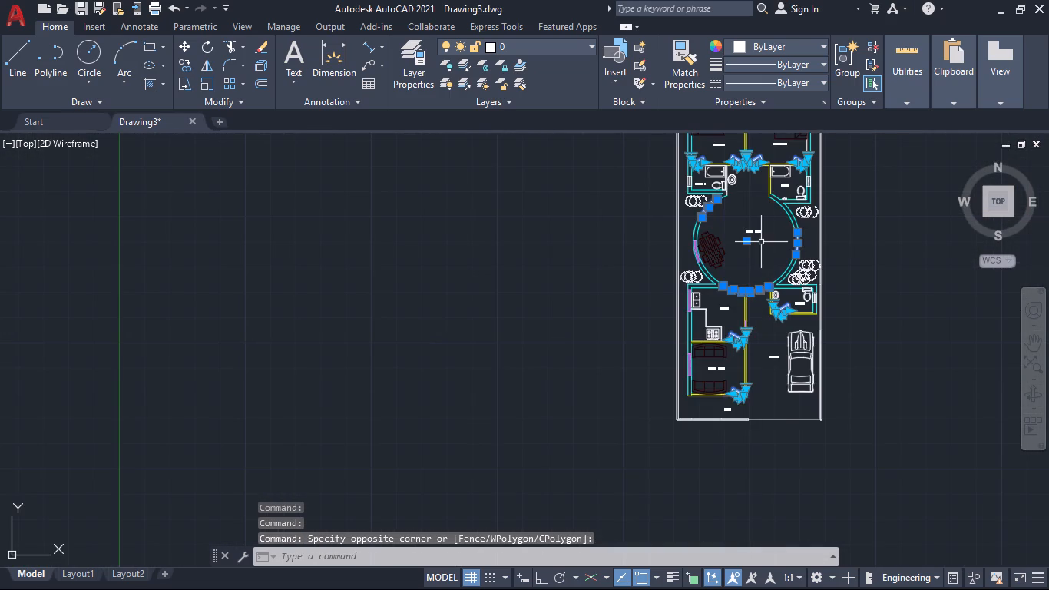
middle_drag(759, 245, 751, 358)
scroll(743, 279, up, 3)
scroll(743, 291, down, 2)
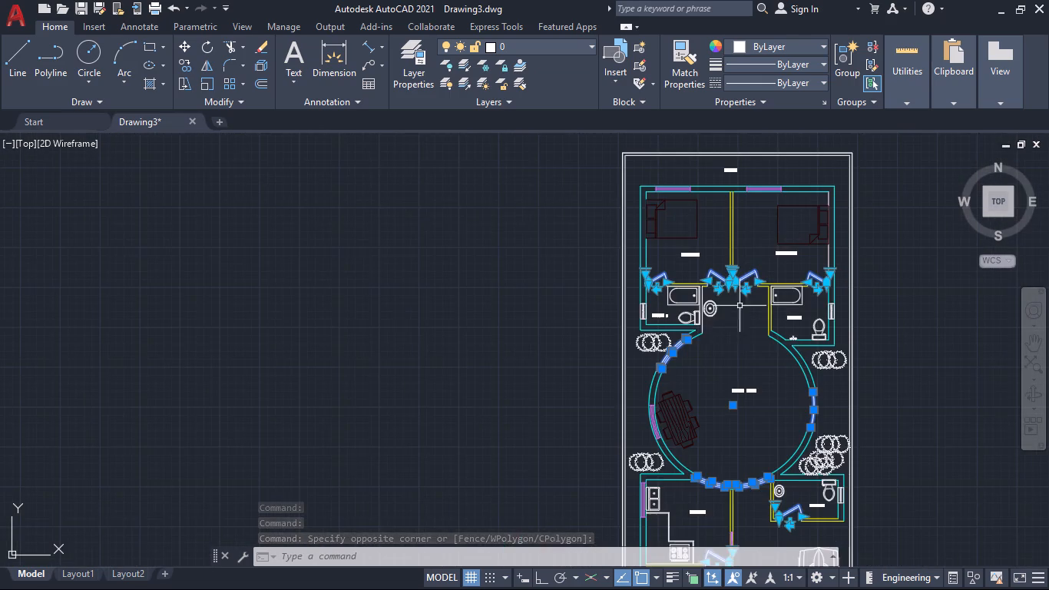
middle_drag(730, 353, 707, 409)
scroll(725, 330, up, 3)
scroll(725, 330, down, 2)
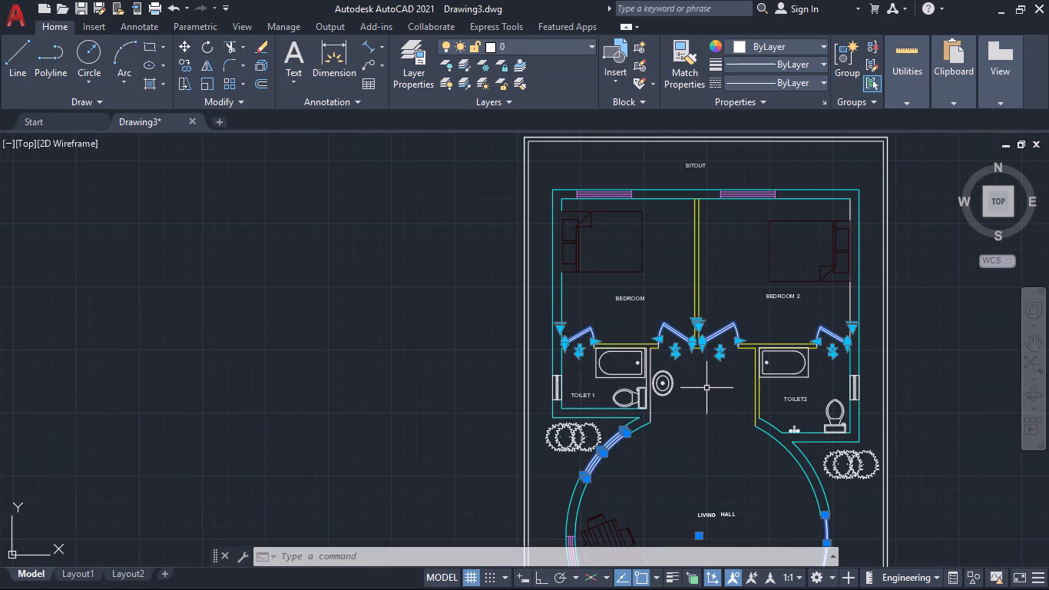
middle_drag(707, 397, 690, 307)
middle_drag(715, 398, 689, 332)
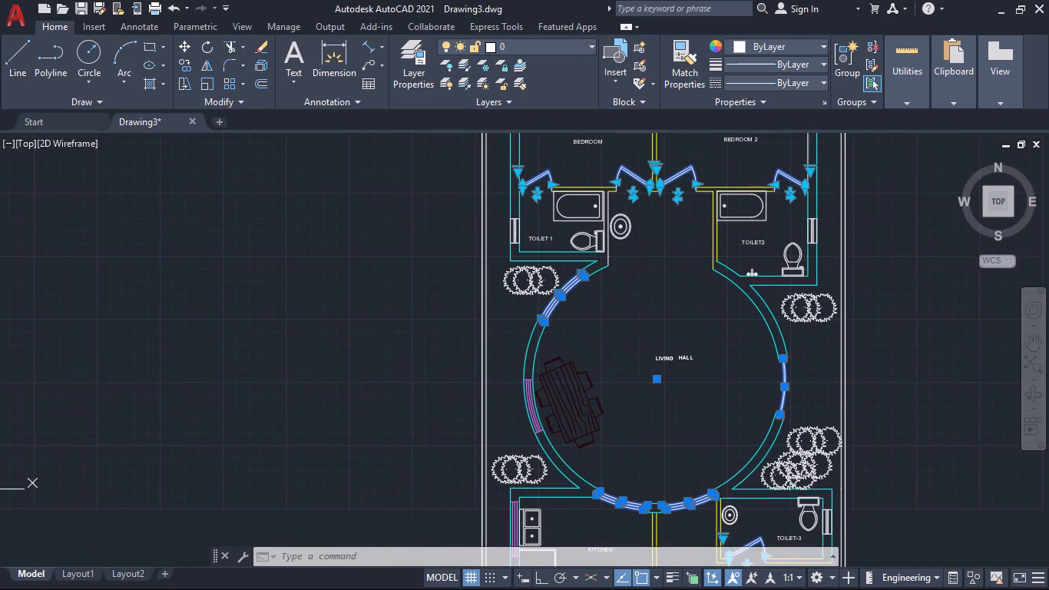
scroll(720, 406, up, 1)
middle_drag(720, 406, 763, 320)
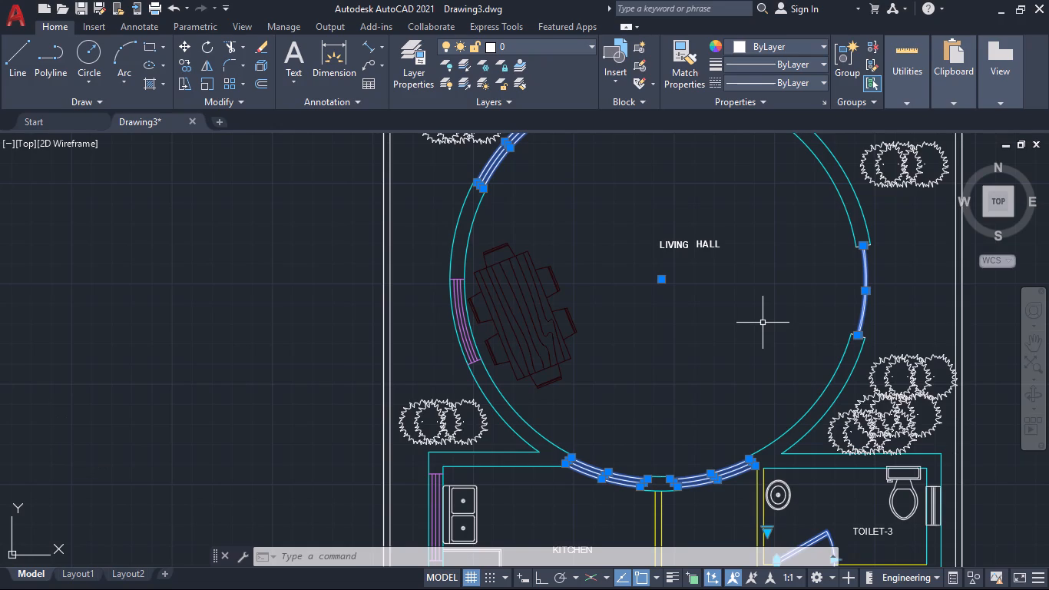
scroll(753, 310, down, 3)
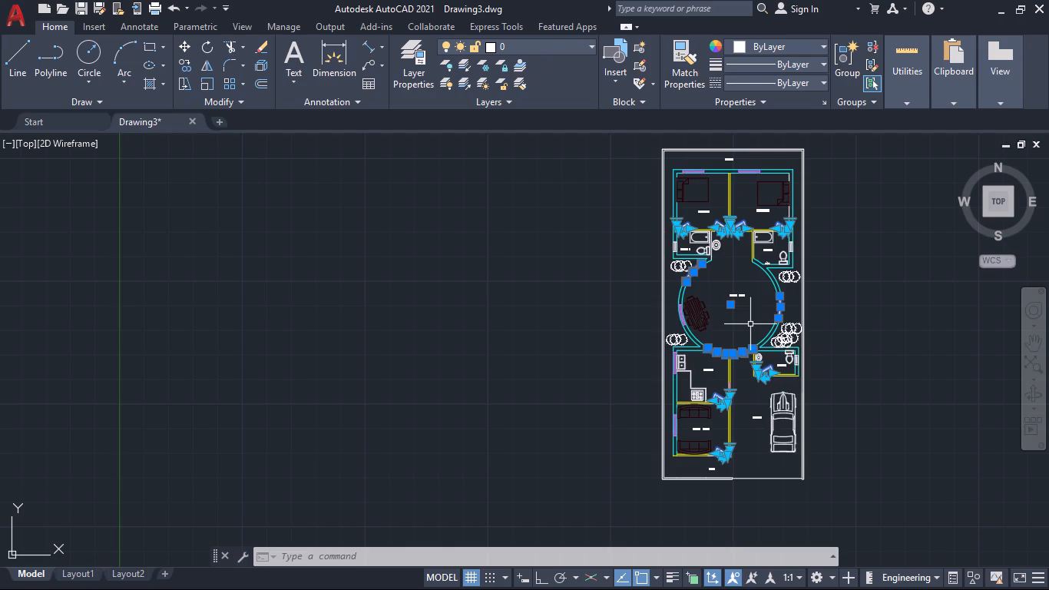
Move all the selected swing doors and curved doors to the DOORS layer.
scroll(726, 319, up, 4)
scroll(822, 327, down, 1)
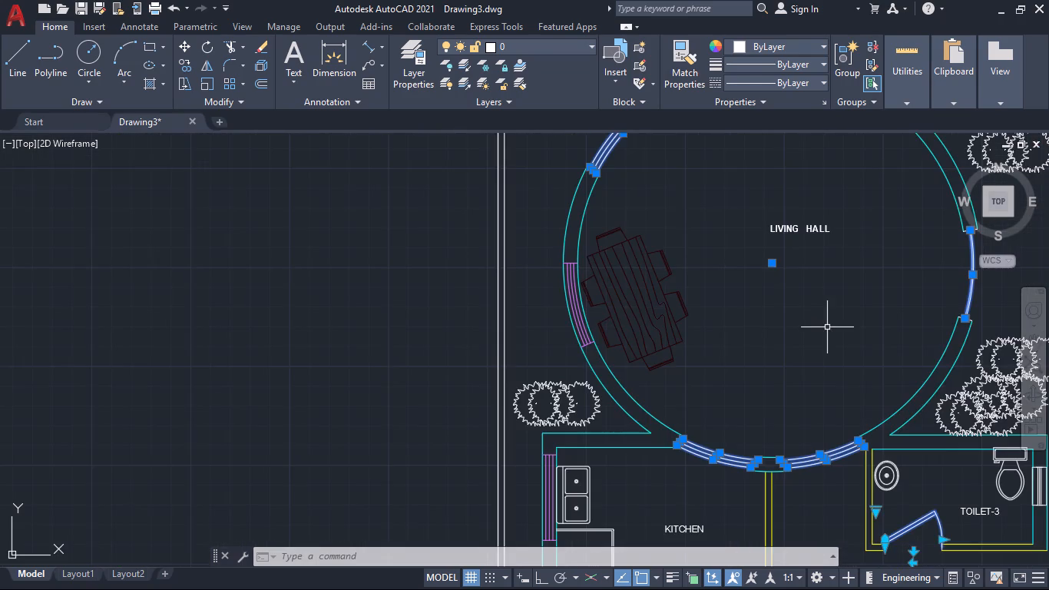
middle_drag(829, 325, 665, 436)
middle_drag(713, 360, 710, 489)
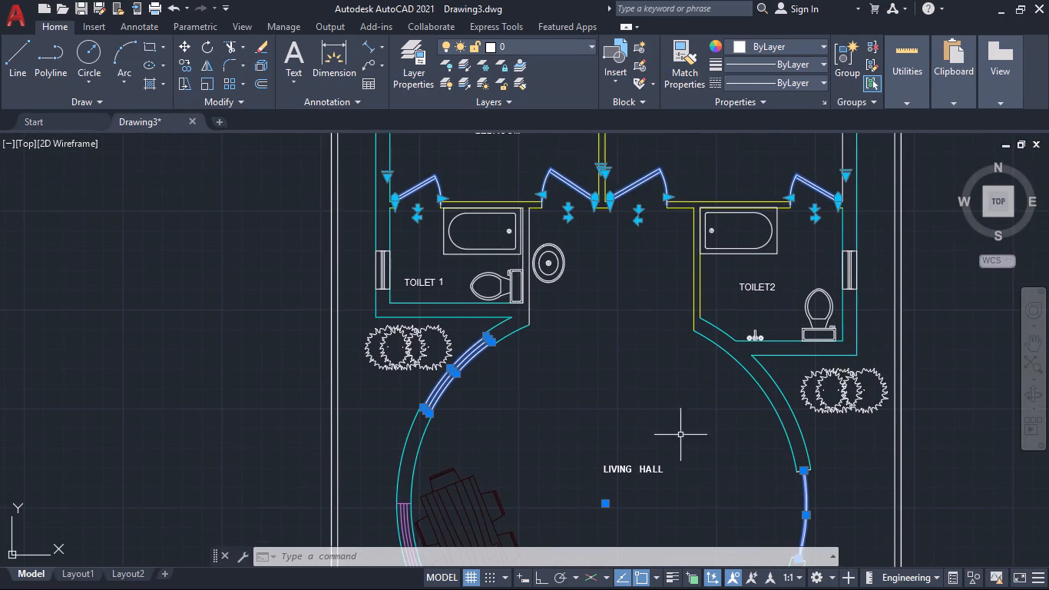
scroll(662, 406, down, 2)
scroll(663, 390, up, 1)
middle_drag(726, 458, 730, 226)
scroll(717, 253, up, 1)
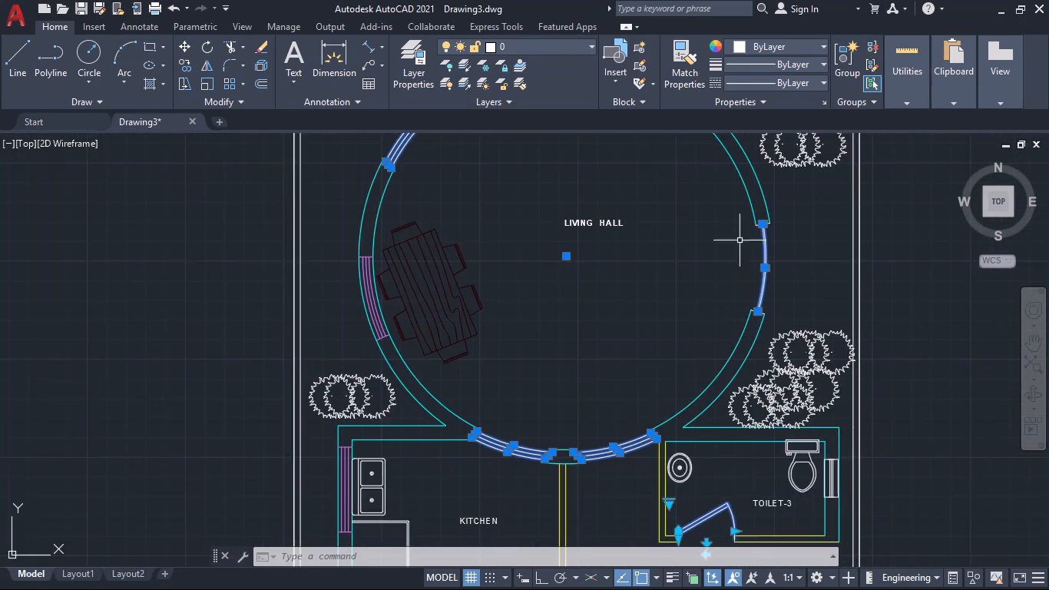
scroll(697, 336, down, 3)
scroll(686, 452, up, 2)
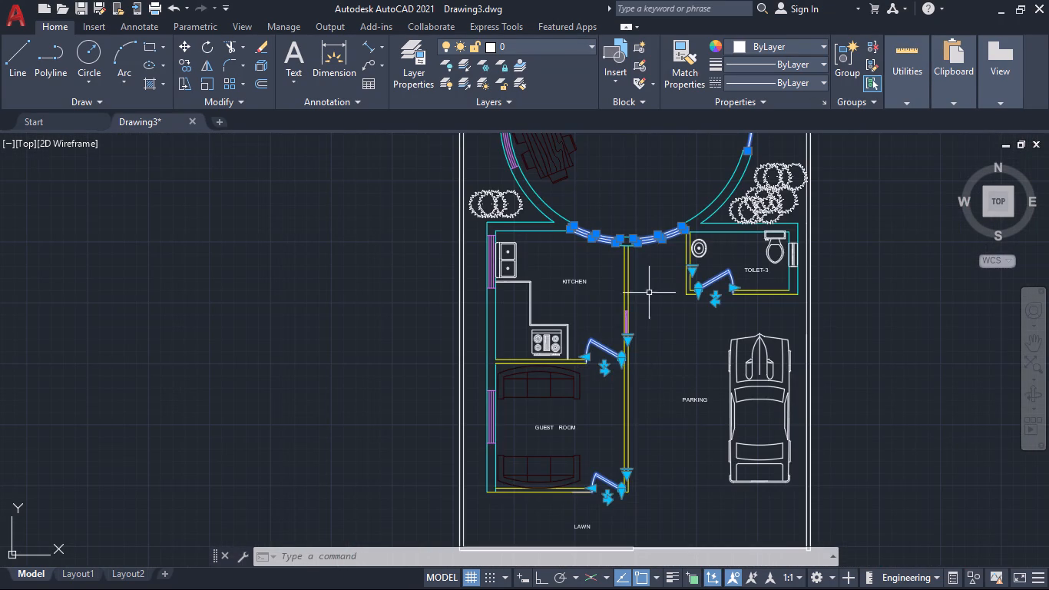
click(577, 40)
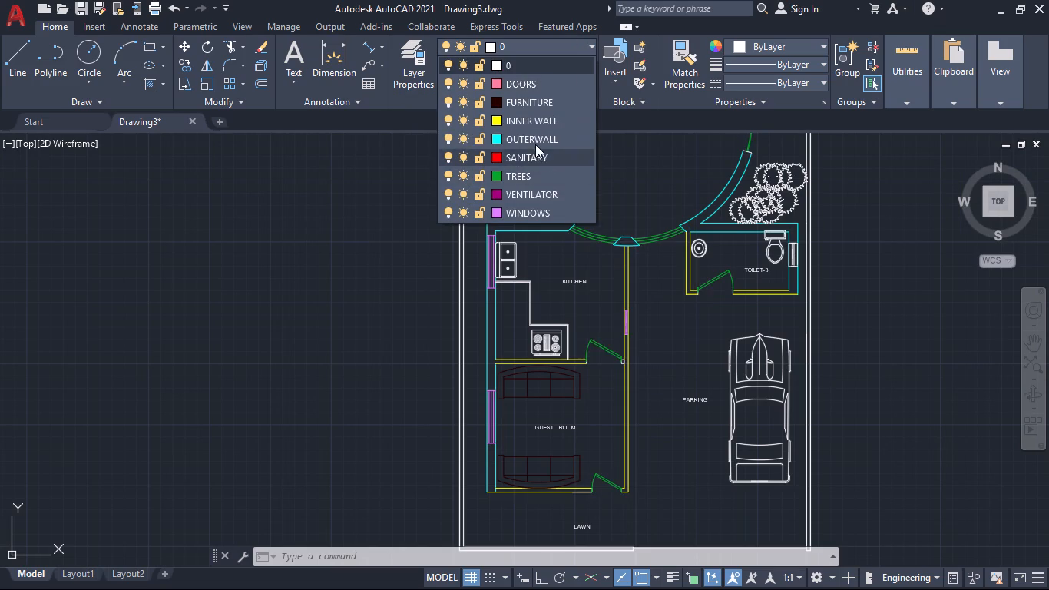
click(564, 84)
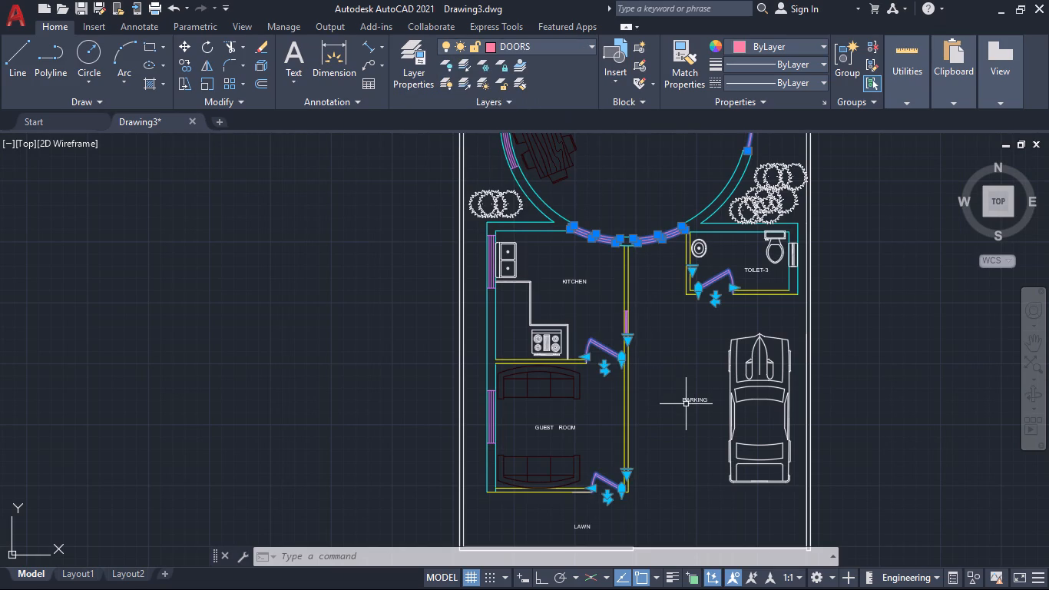
key(Escape)
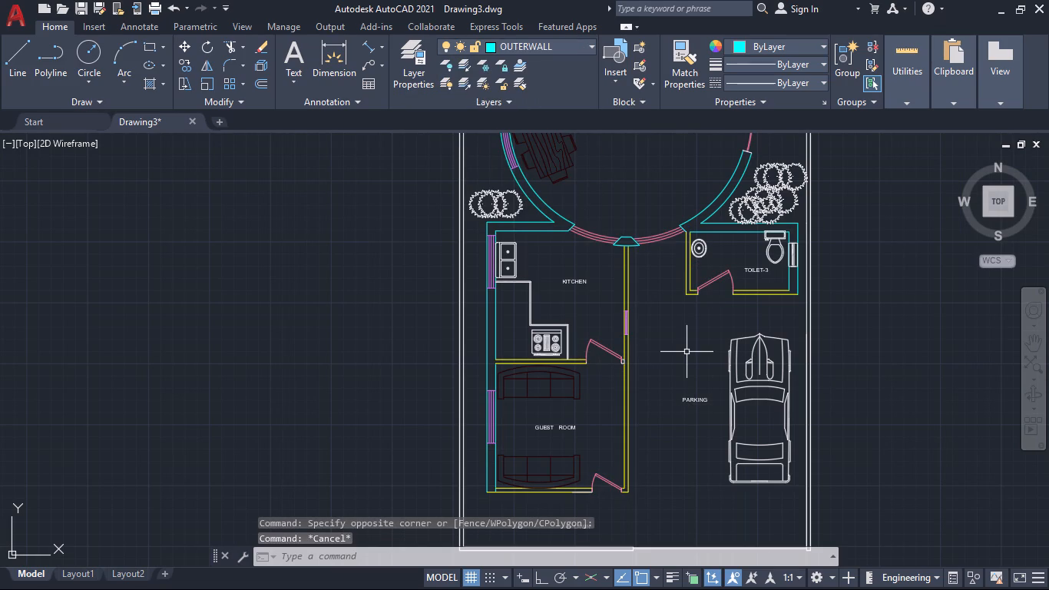
Select the whole cluster of trees outside the round LIVING HALL wall, just above TOILET-3.
scroll(681, 351, down, 1)
middle_drag(680, 347, 671, 374)
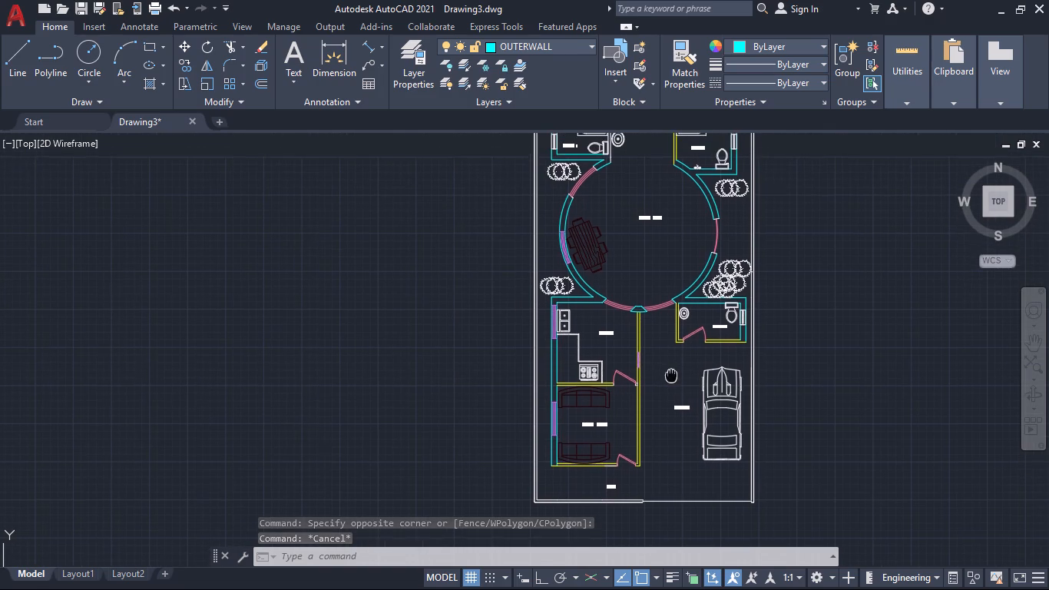
middle_drag(671, 374, 671, 376)
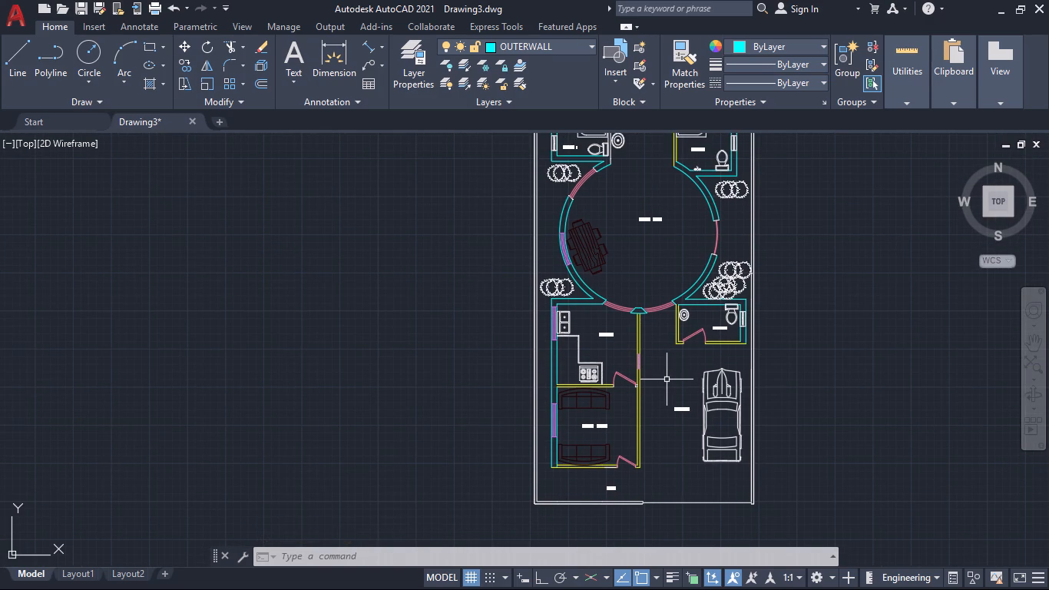
scroll(679, 363, up, 1)
middle_drag(679, 363, 678, 363)
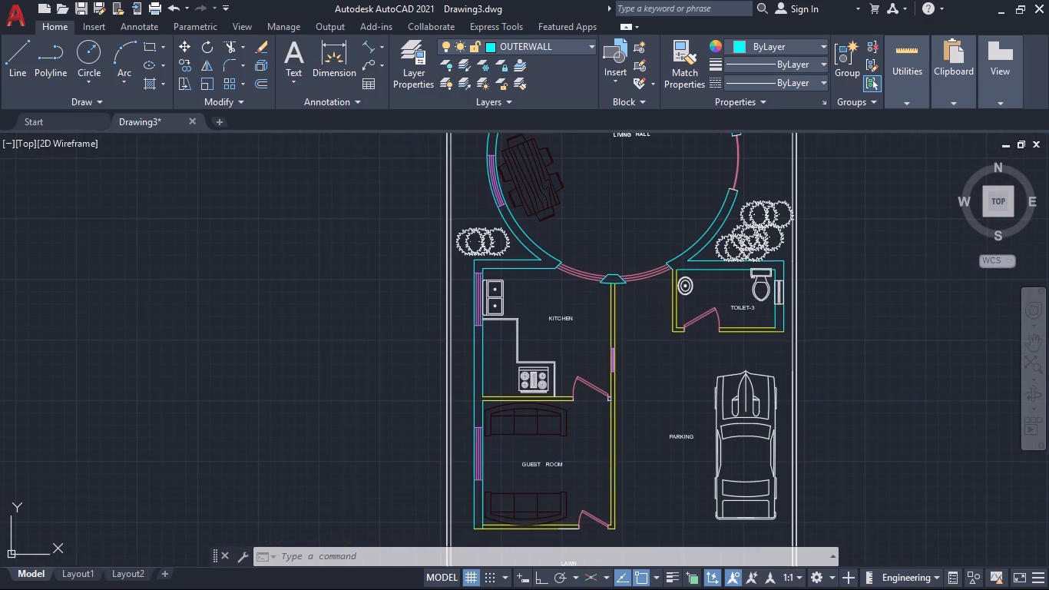
middle_drag(678, 363, 670, 480)
click(750, 350)
click(757, 319)
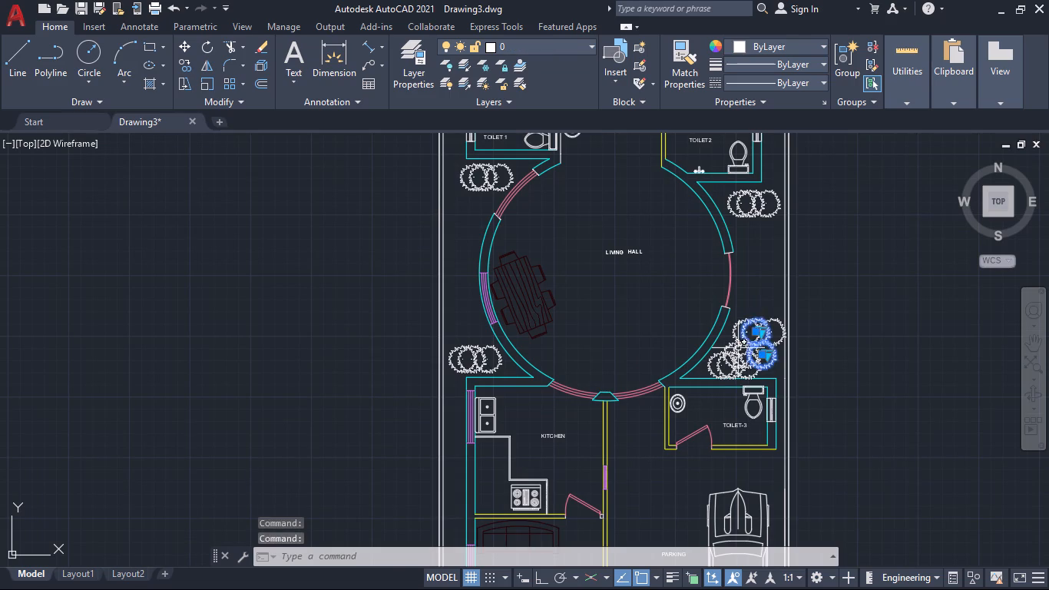
scroll(738, 352, up, 2)
click(654, 254)
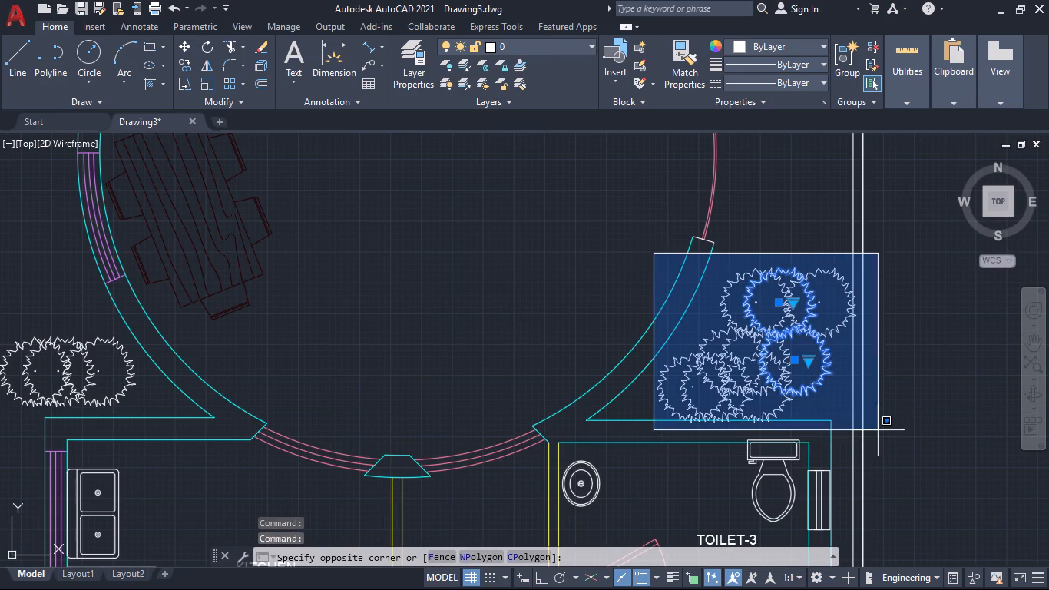
click(883, 417)
click(780, 410)
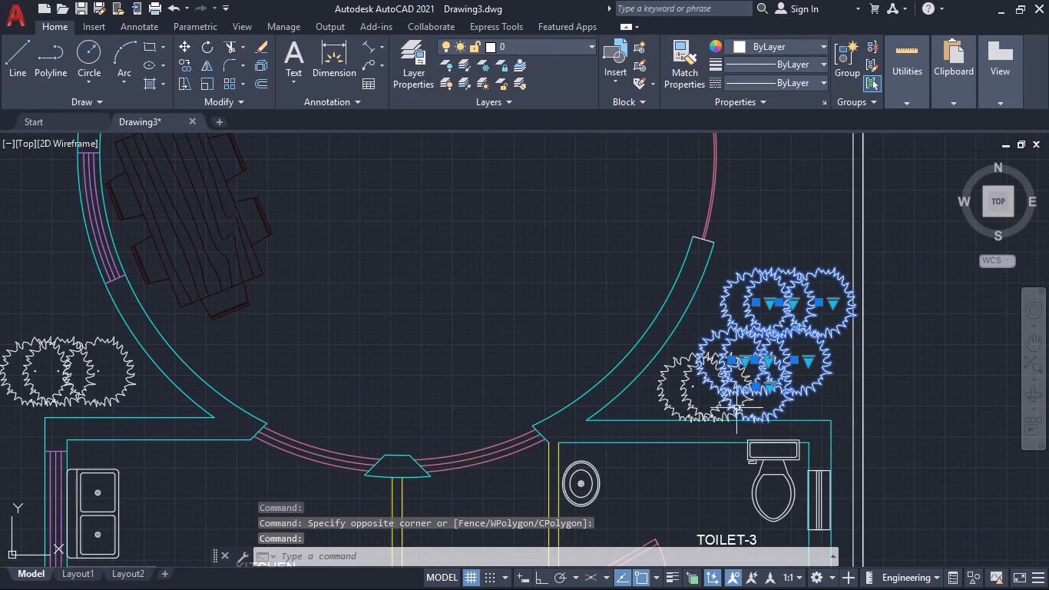
click(711, 410)
click(690, 403)
Add the three trees outside the KITCHEN corner and the three trees below TOILET 1 to the selection.
scroll(746, 342, down, 2)
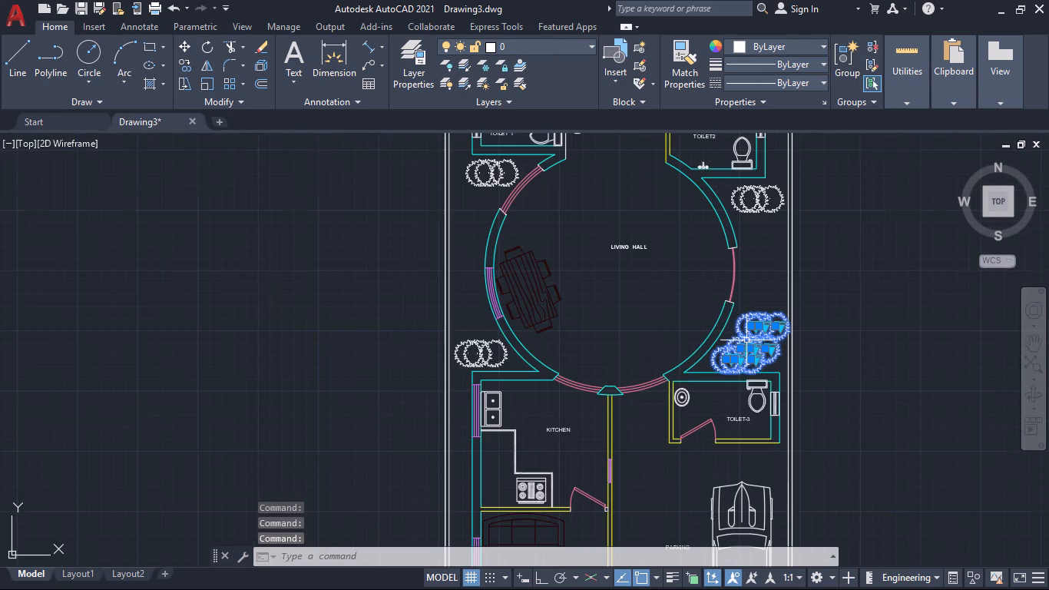
click(470, 346)
click(504, 350)
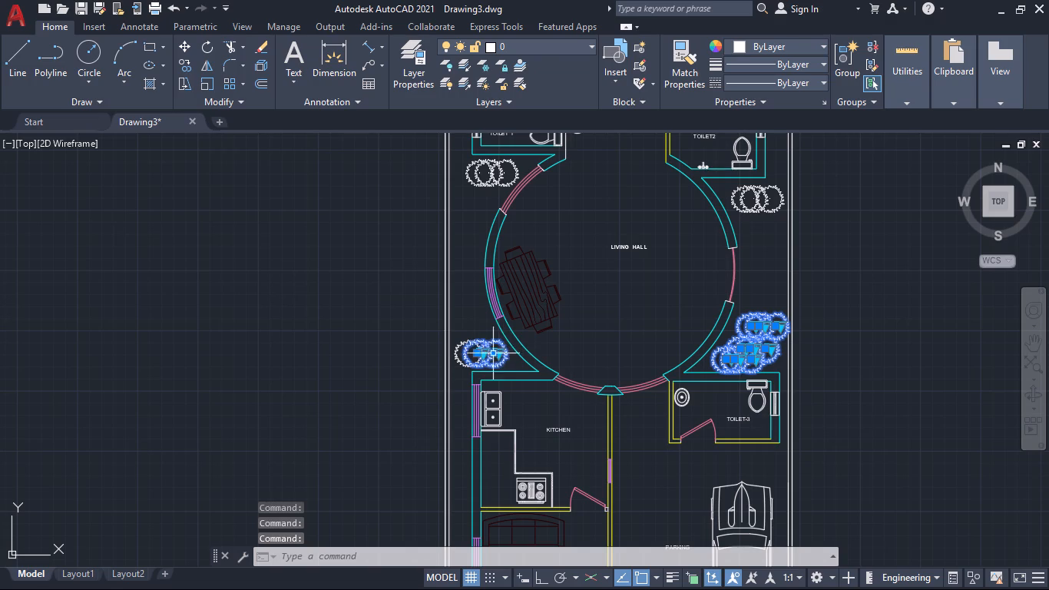
click(458, 346)
middle_drag(468, 283, 462, 455)
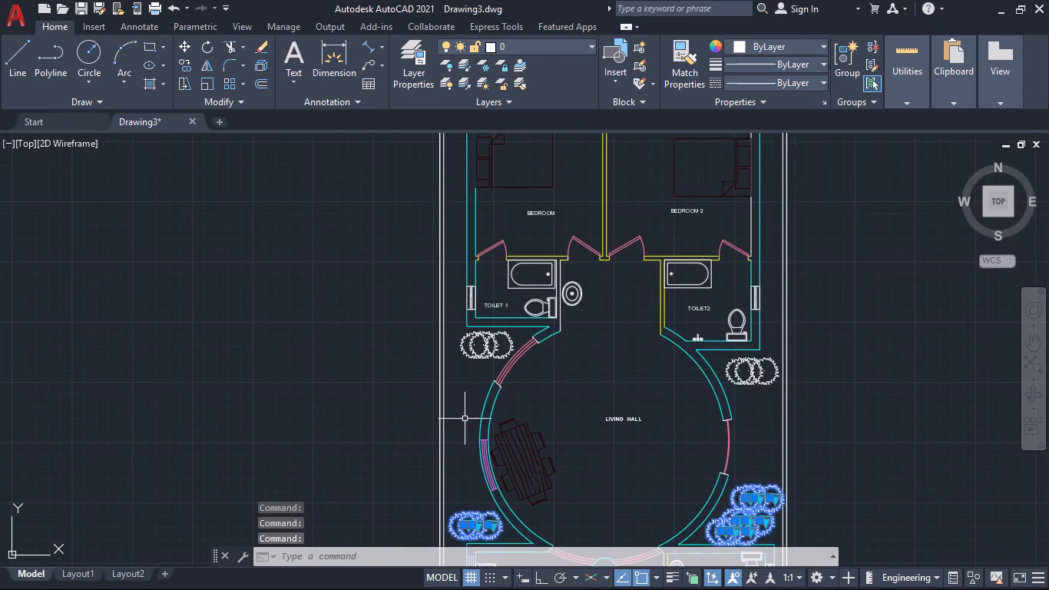
scroll(469, 385, up, 2)
click(433, 252)
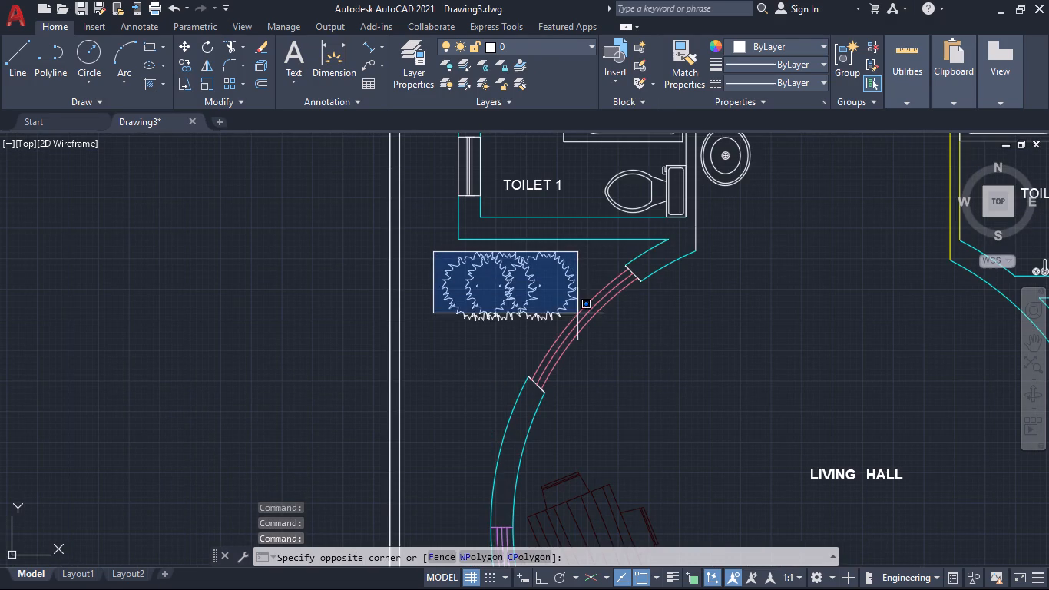
click(575, 313)
click(547, 318)
click(498, 303)
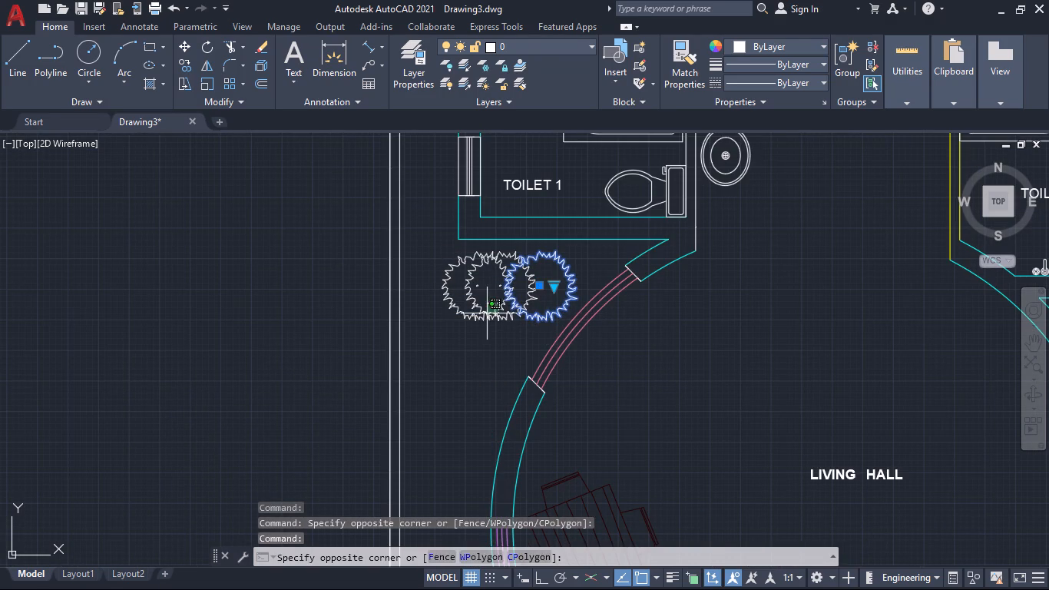
click(487, 312)
click(505, 320)
Add the three trees below TOILET2 to the selection.
scroll(534, 365, down, 2)
middle_drag(626, 366, 519, 370)
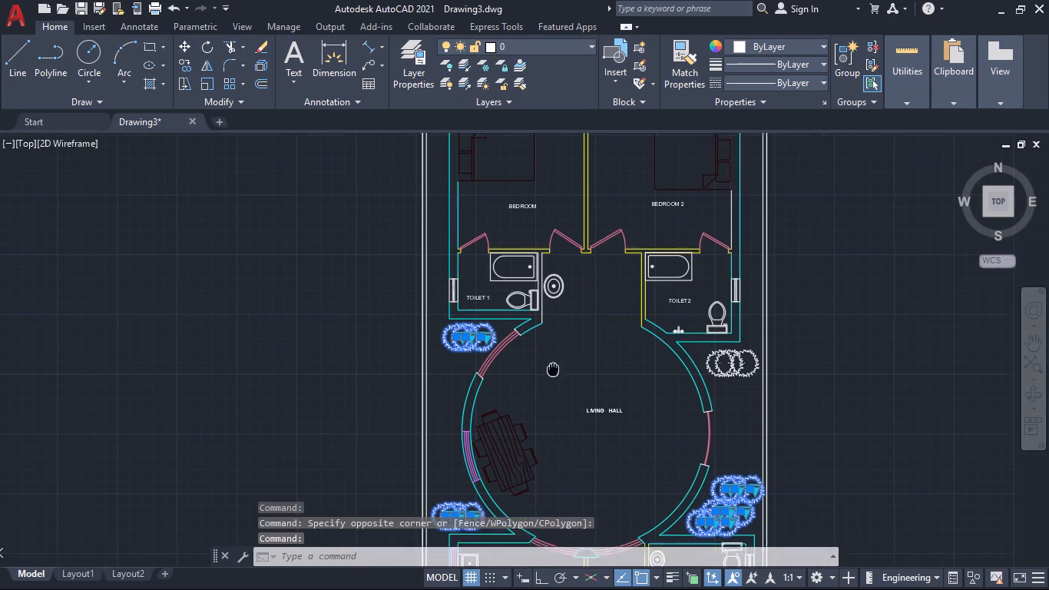
middle_drag(519, 370, 447, 374)
click(630, 377)
click(612, 373)
scroll(602, 374, up, 2)
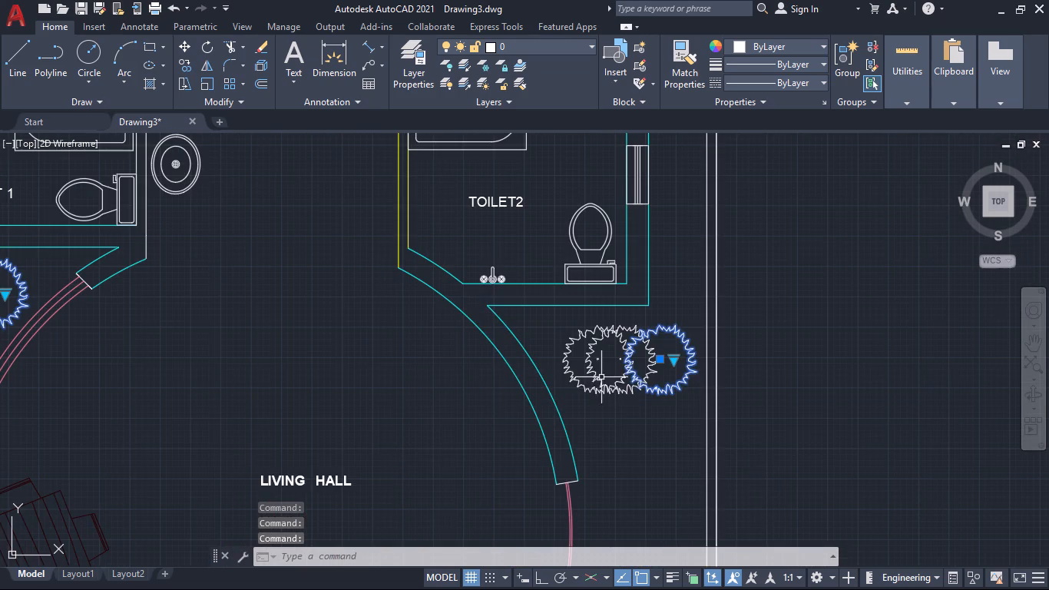
click(607, 391)
click(583, 391)
Move all the selected trees to the TREES layer.
scroll(614, 423, down, 4)
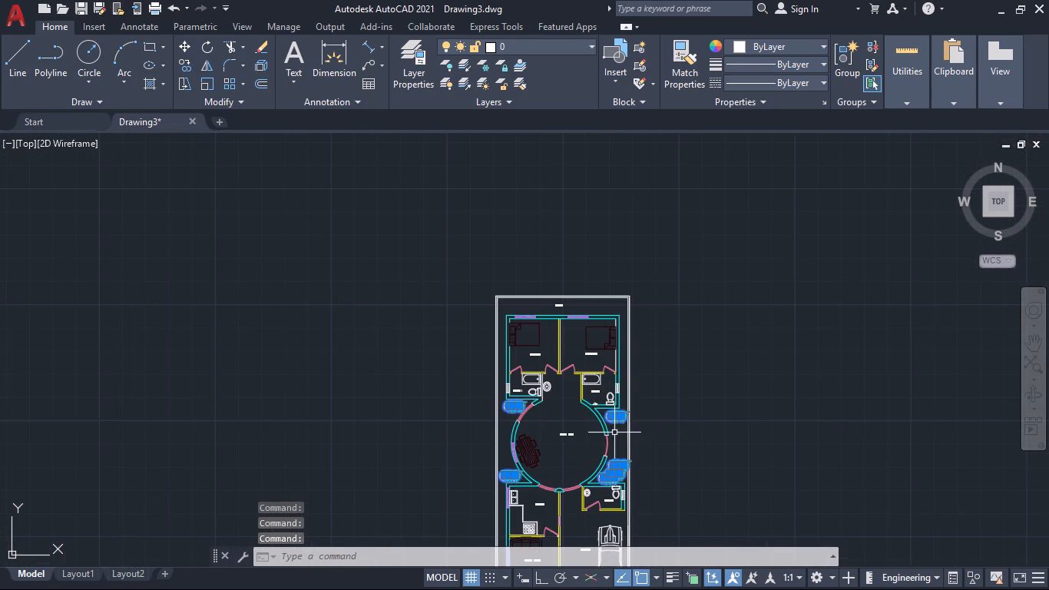
click(585, 45)
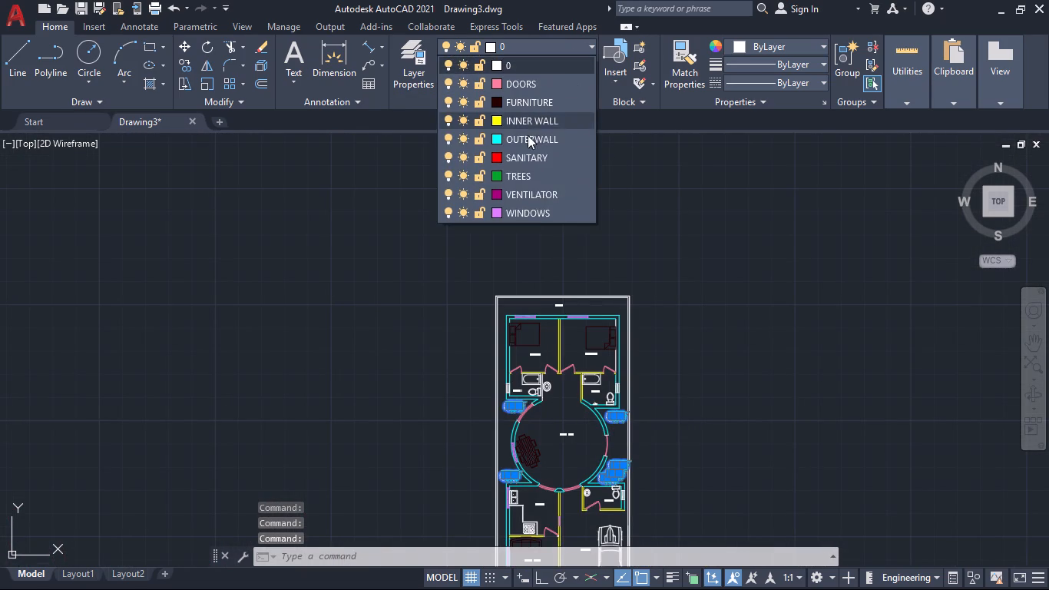
click(508, 177)
scroll(690, 315, down, 2)
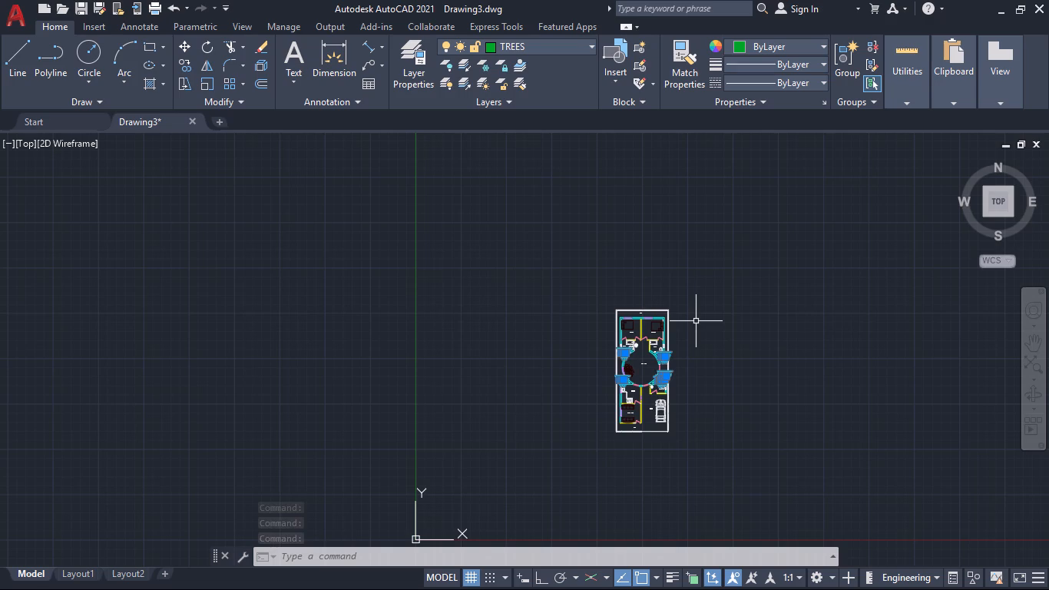
key(Escape)
Move the bathtub in TOILET 1 to the SANITARY layer.
scroll(668, 377, up, 3)
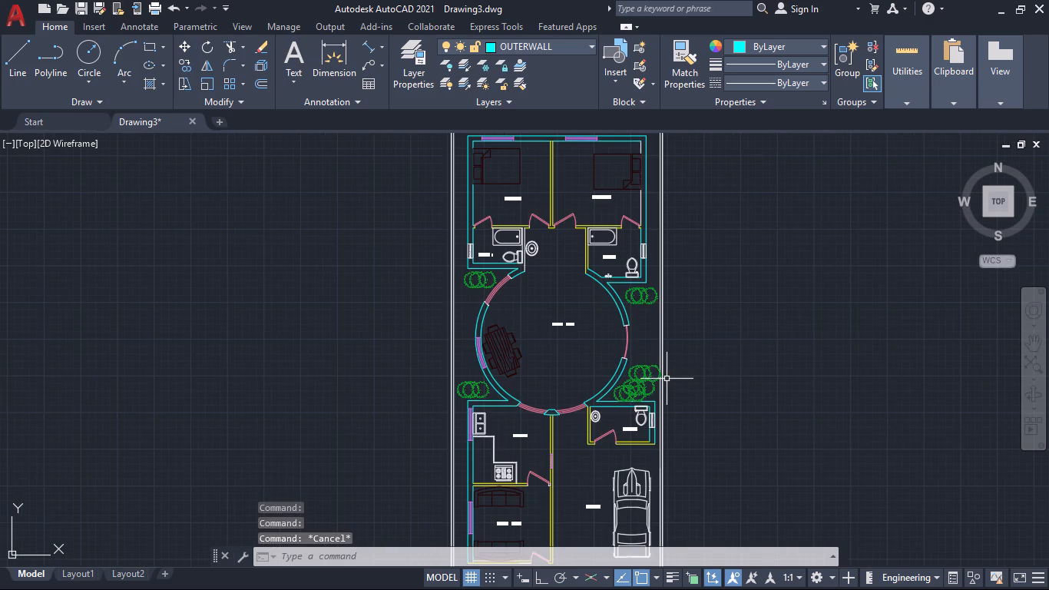
middle_drag(698, 330, 750, 287)
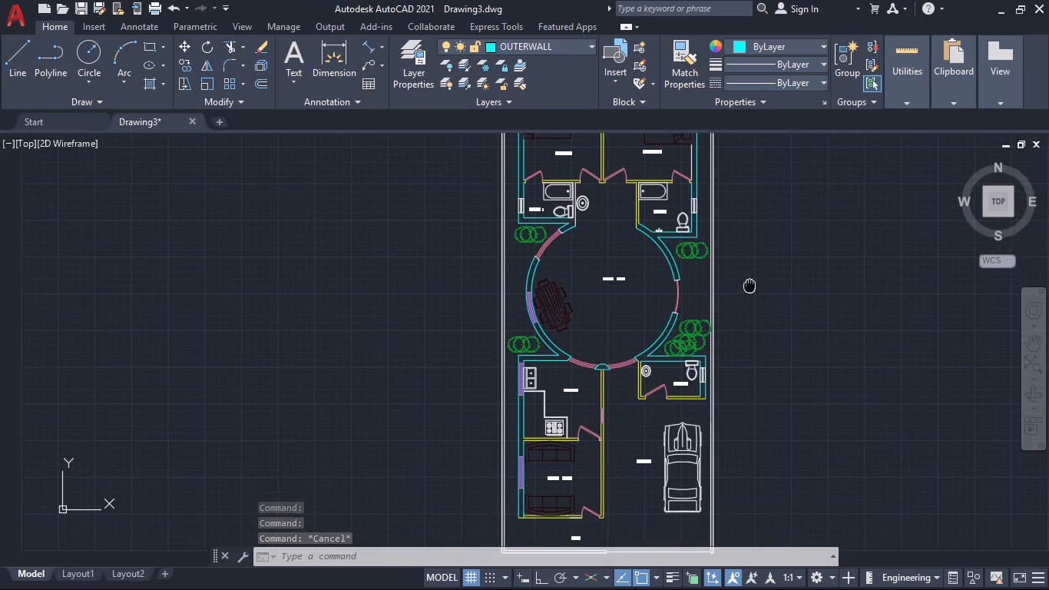
middle_drag(750, 287, 777, 365)
scroll(612, 341, up, 2)
middle_drag(624, 297, 630, 317)
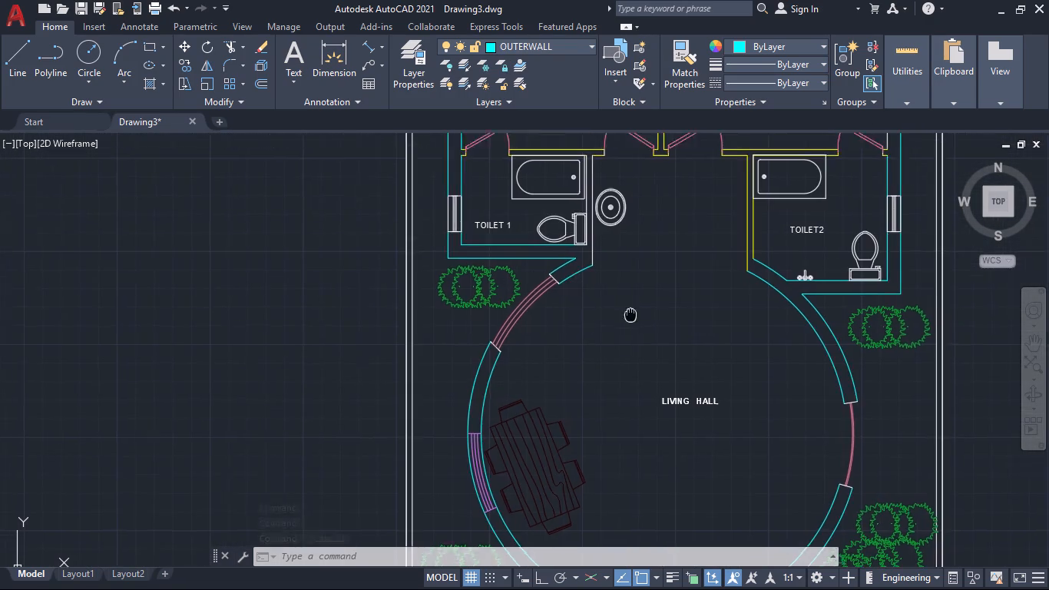
middle_drag(630, 317, 650, 501)
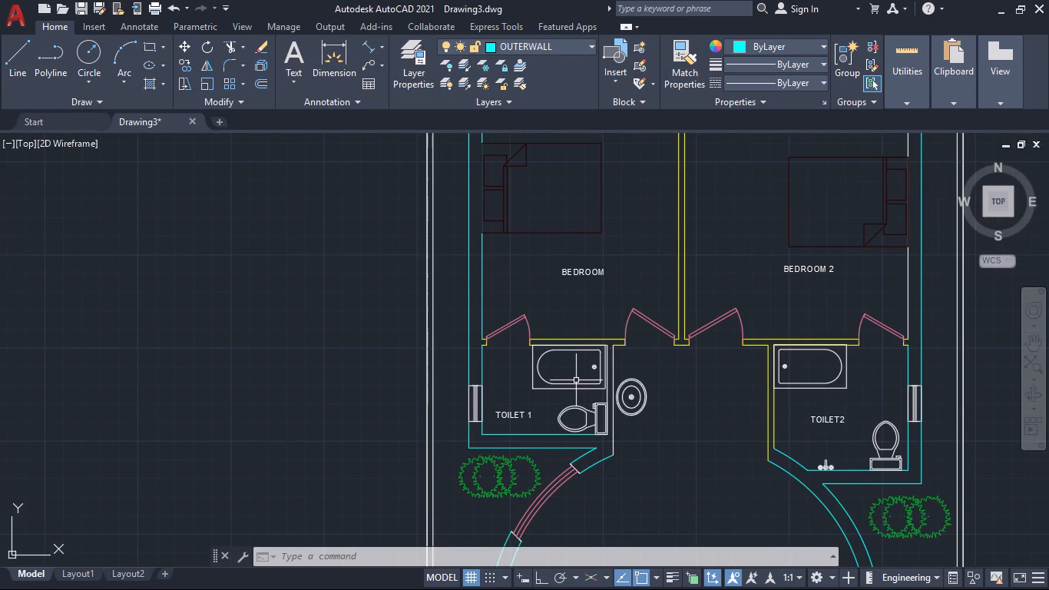
click(575, 381)
click(568, 388)
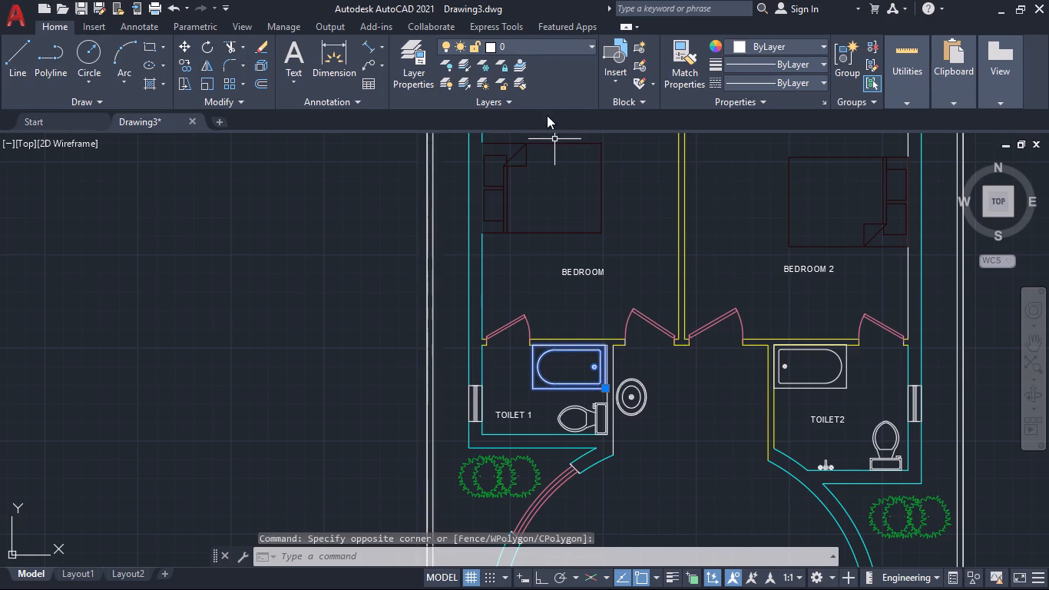
click(567, 45)
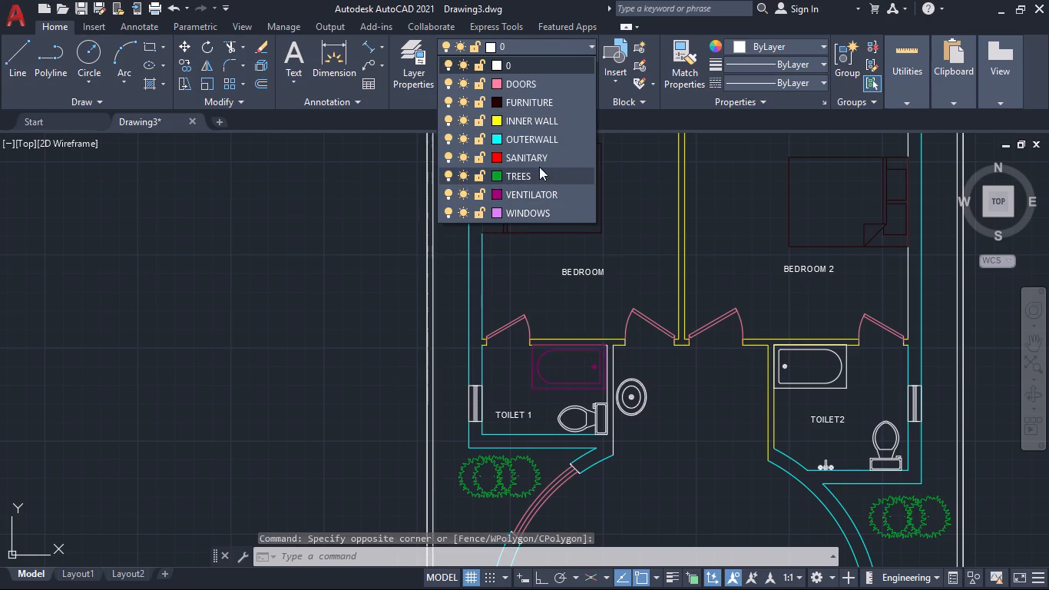
click(528, 161)
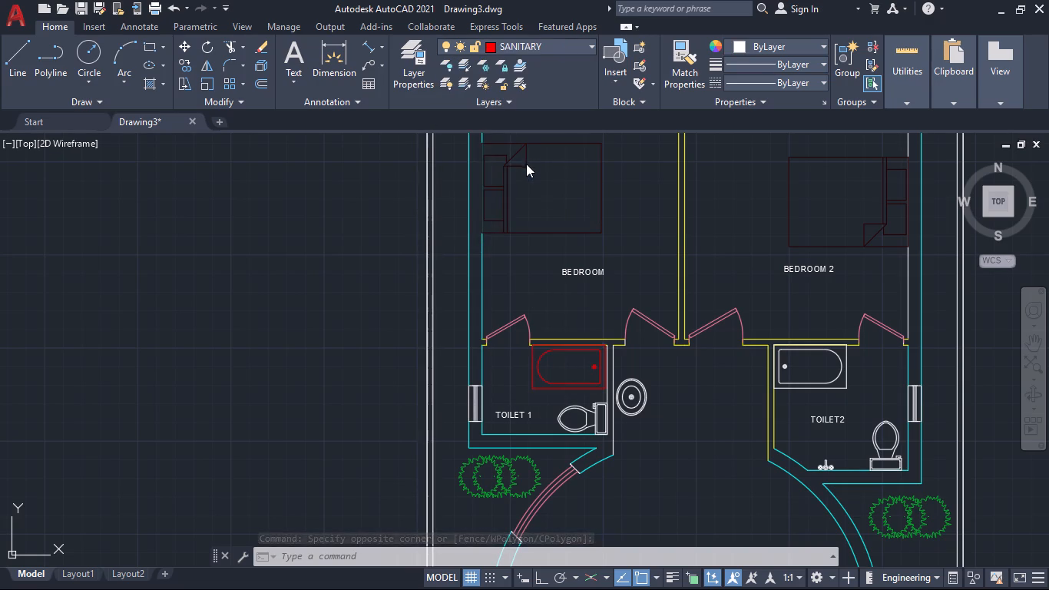
scroll(610, 340, down, 2)
key(Escape)
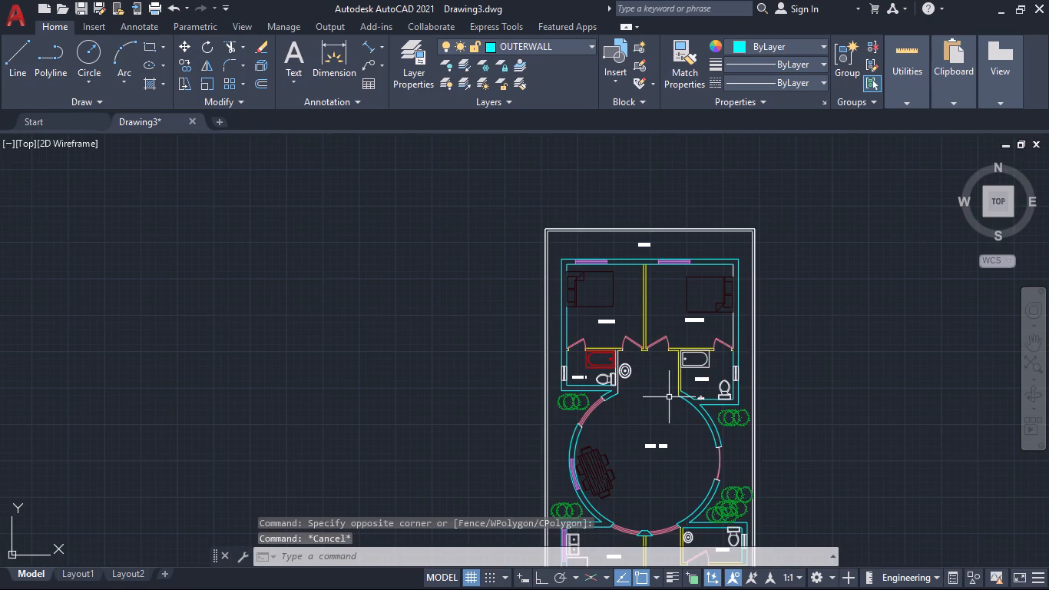
Match the properties of the bathtub in TOILET 1 onto the bathtub in TOILET2.
text(MA)
key(Return)
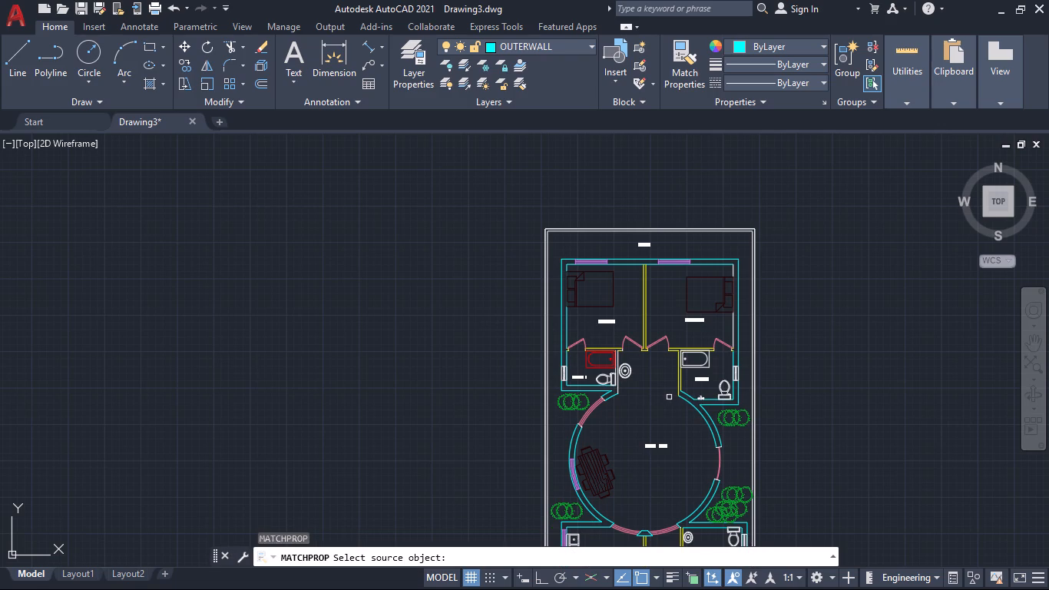
scroll(538, 380, up, 3)
click(697, 333)
scroll(869, 422, down, 2)
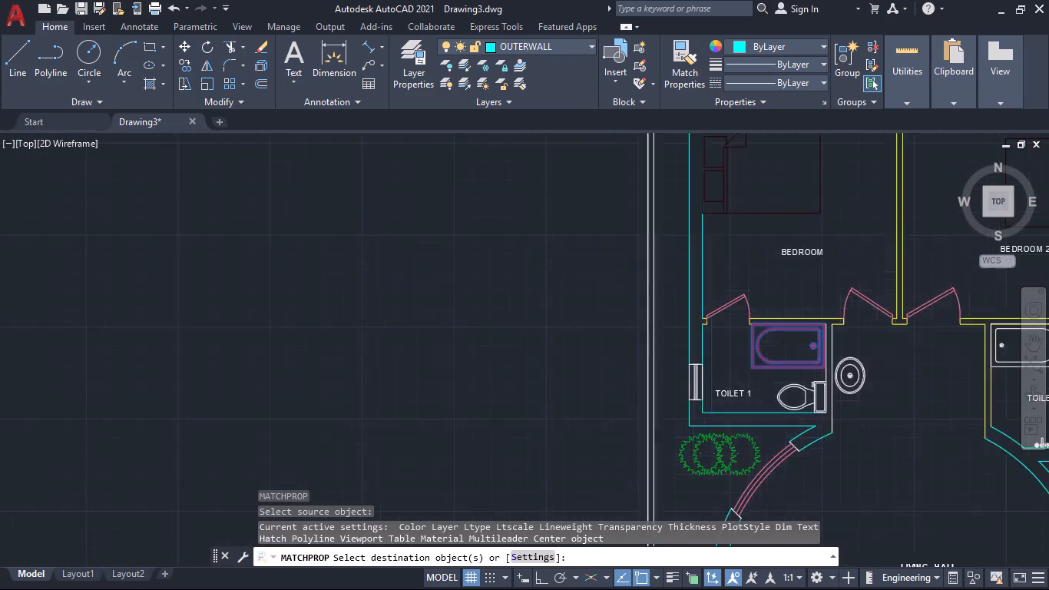
middle_drag(892, 432, 585, 369)
scroll(655, 337, up, 1)
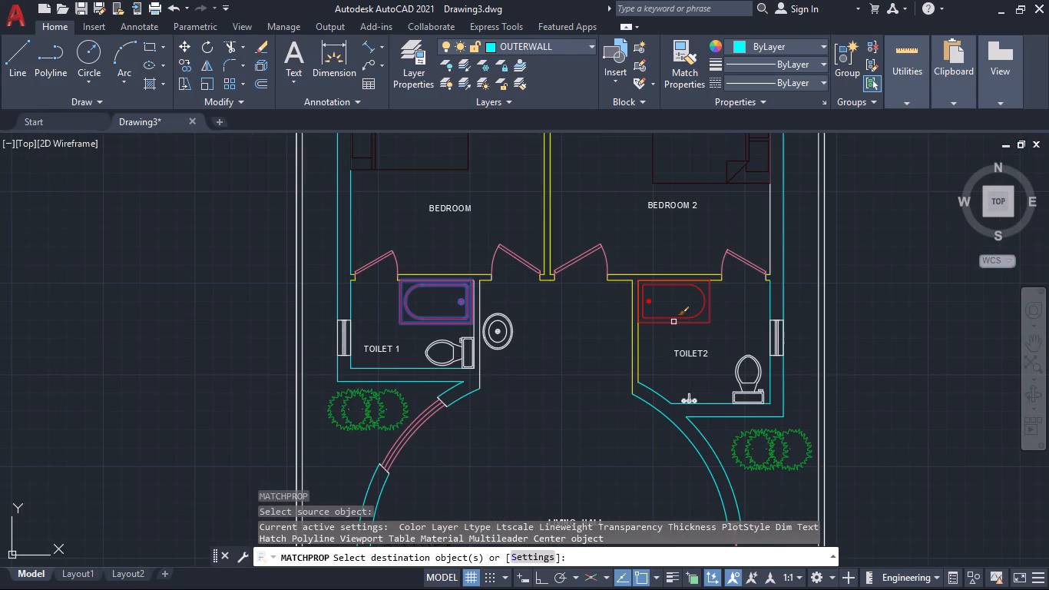
click(673, 322)
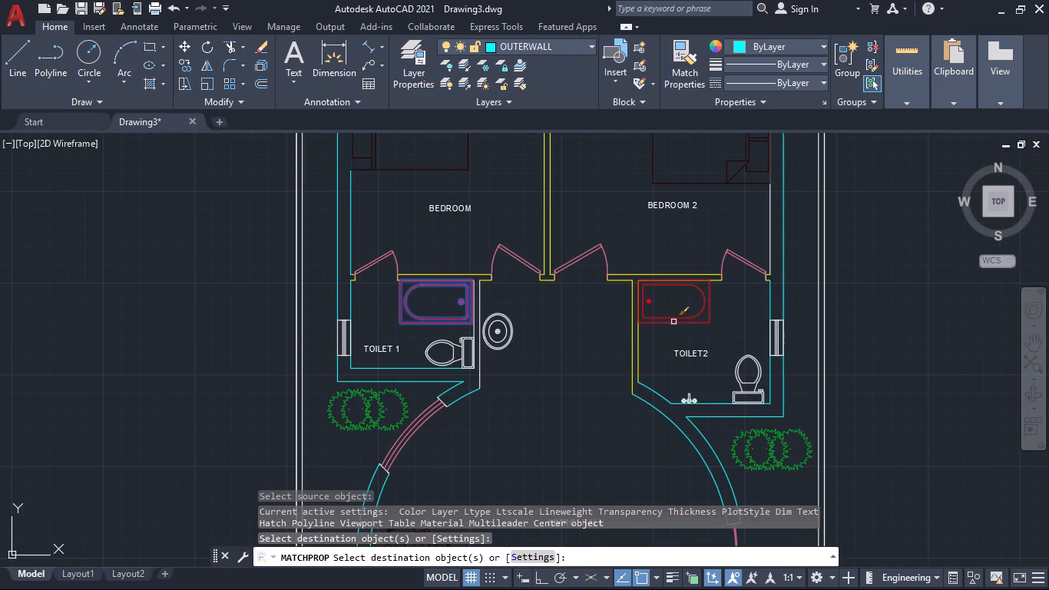
scroll(640, 376, down, 2)
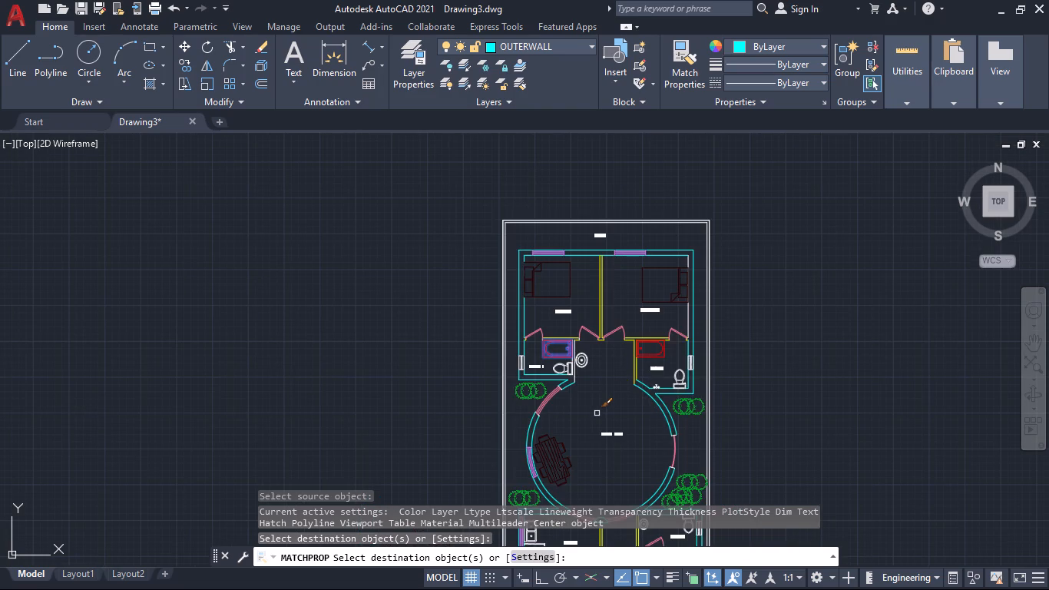
key(Escape)
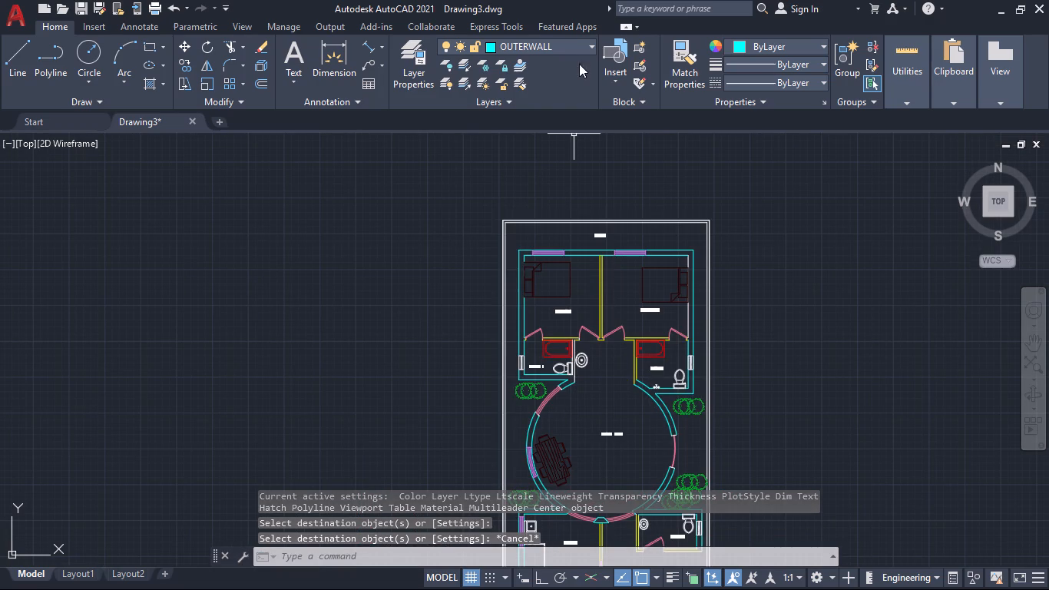
Select the toilets in TOILET 1 and TOILET2, the round washbasin beside TOILET 1, and both bathtubs.
middle_drag(614, 387, 587, 348)
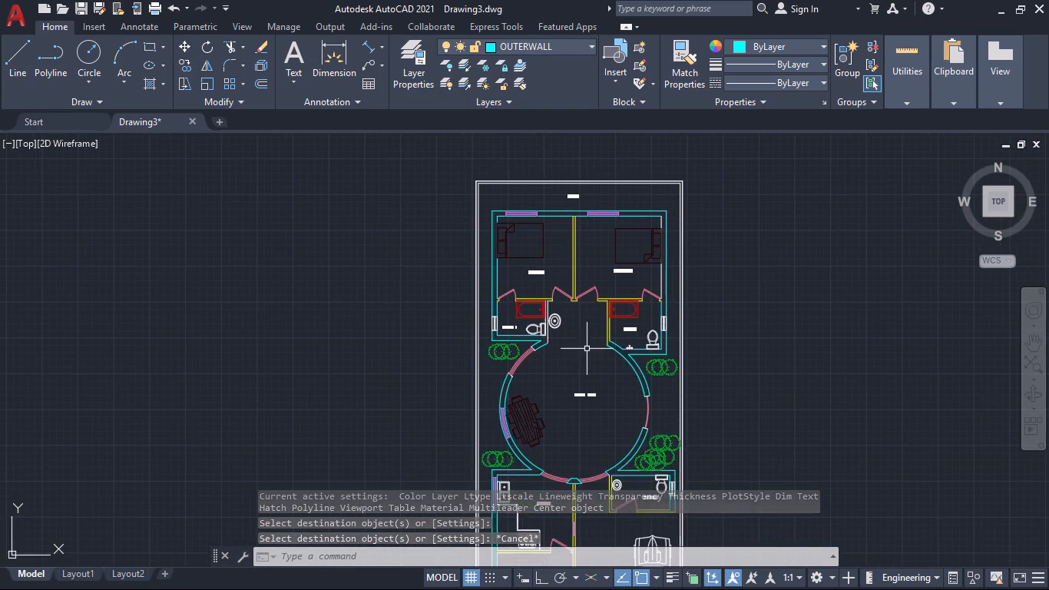
scroll(587, 349, up, 1)
click(509, 317)
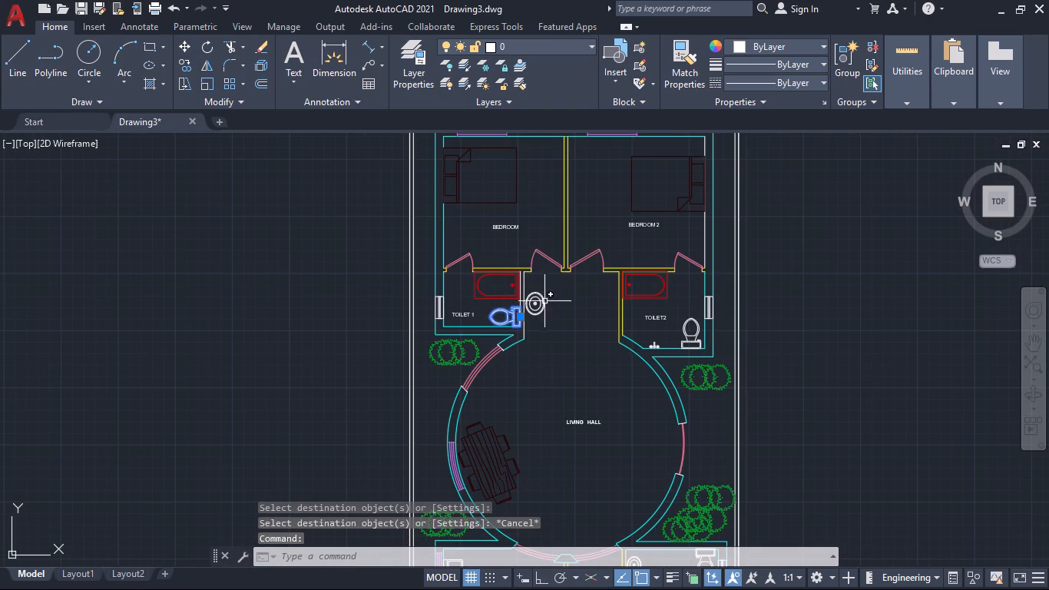
click(544, 301)
click(683, 326)
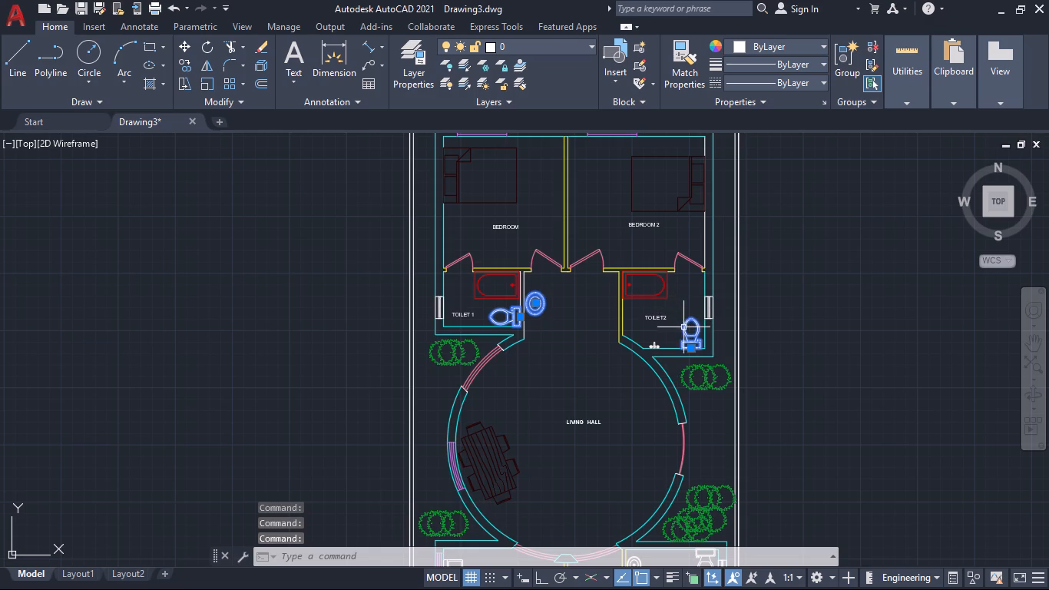
click(661, 300)
click(654, 295)
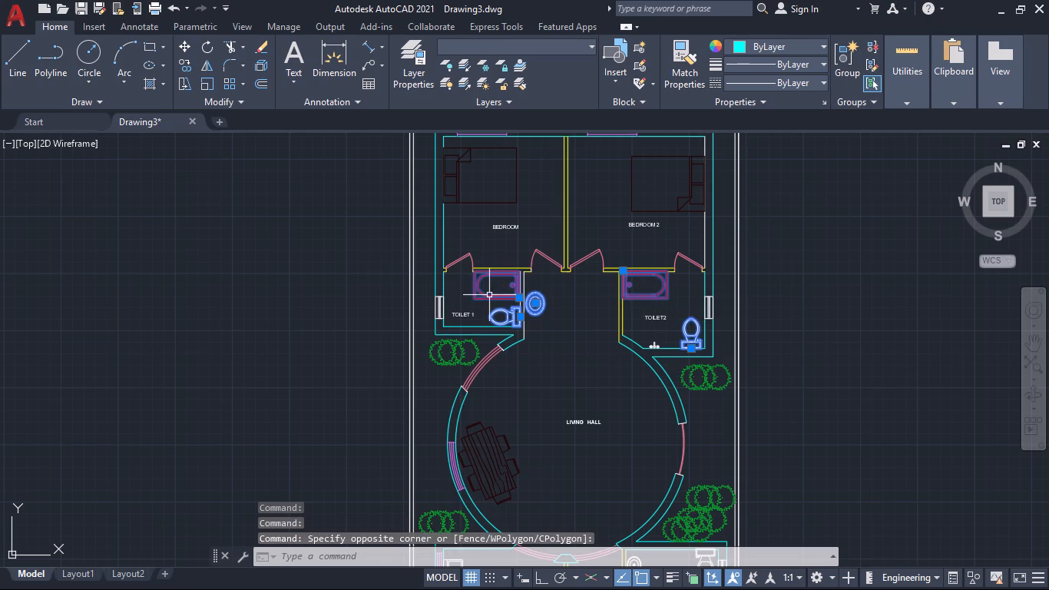
click(489, 295)
Add TOILET-3's washbasin and toilet and the KITCHEN sink to the selection, and move all selected fixtures to the SANITARY layer.
middle_drag(595, 389, 607, 217)
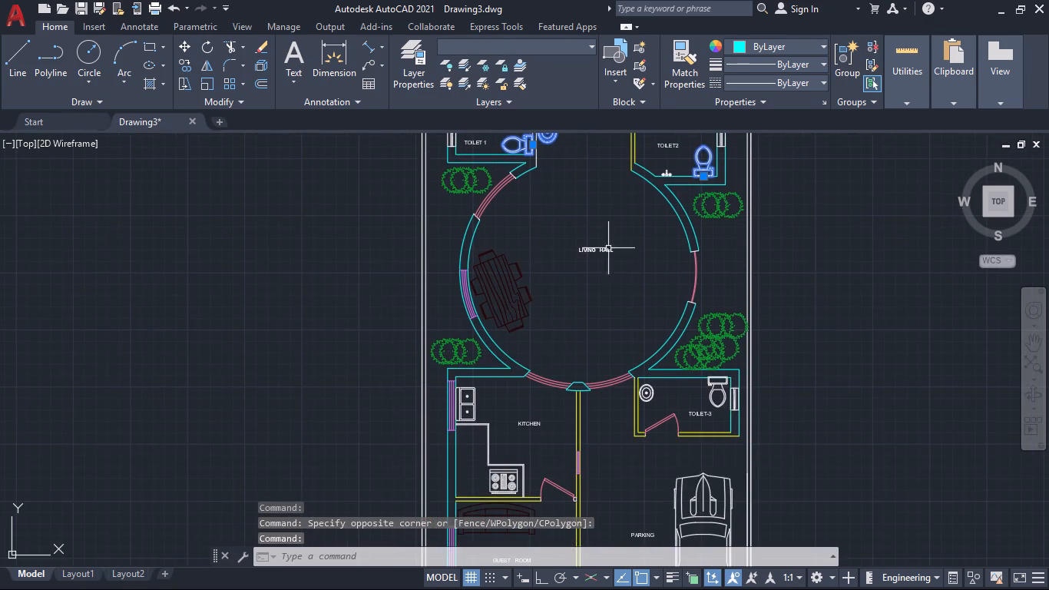
scroll(611, 317, down, 1)
scroll(637, 363, up, 3)
click(626, 360)
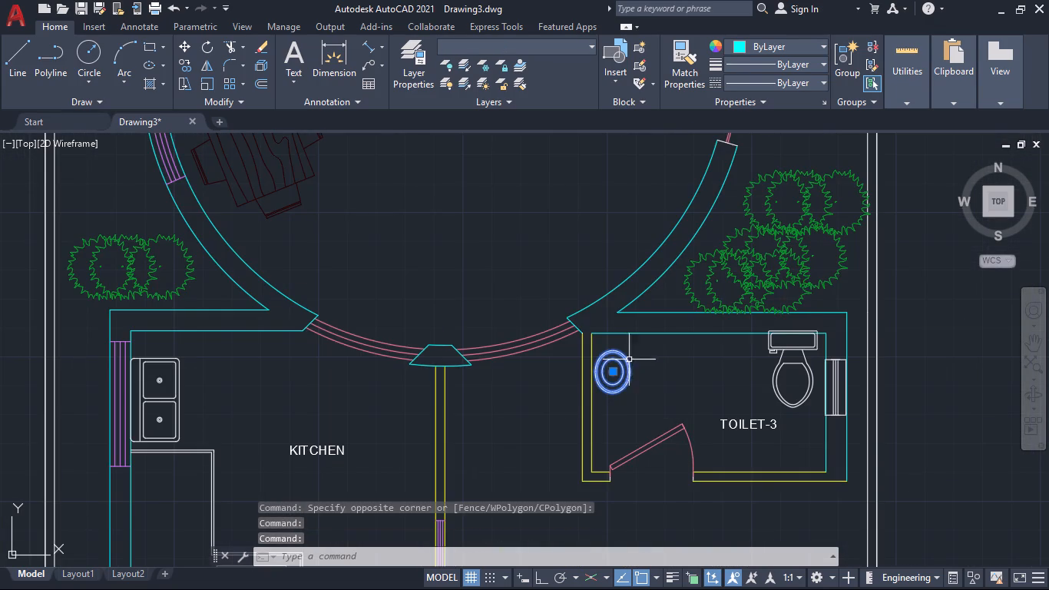
click(789, 343)
click(797, 375)
click(805, 403)
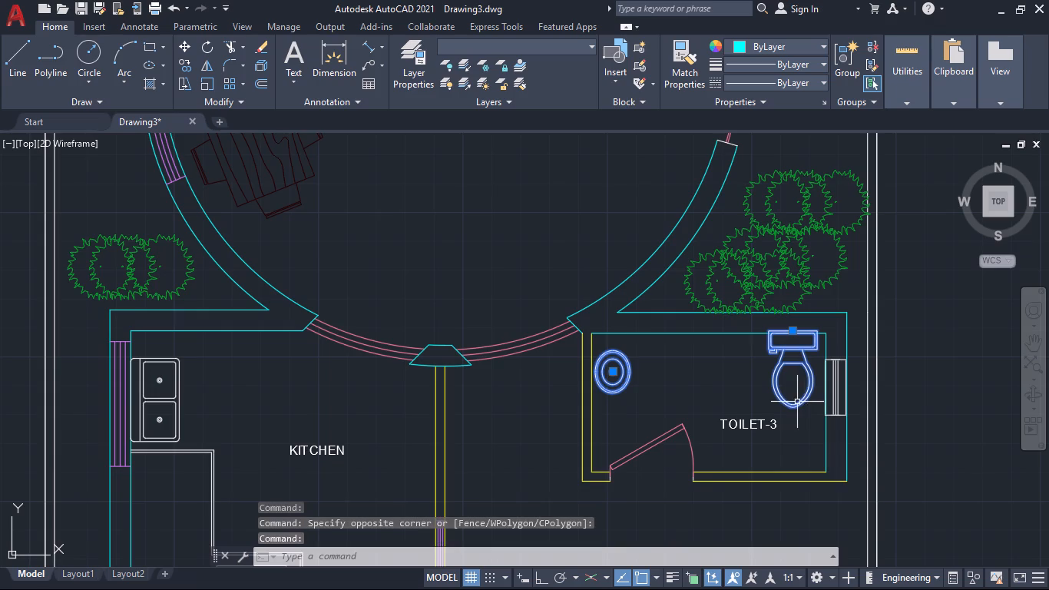
scroll(624, 370, down, 2)
middle_drag(572, 426, 664, 327)
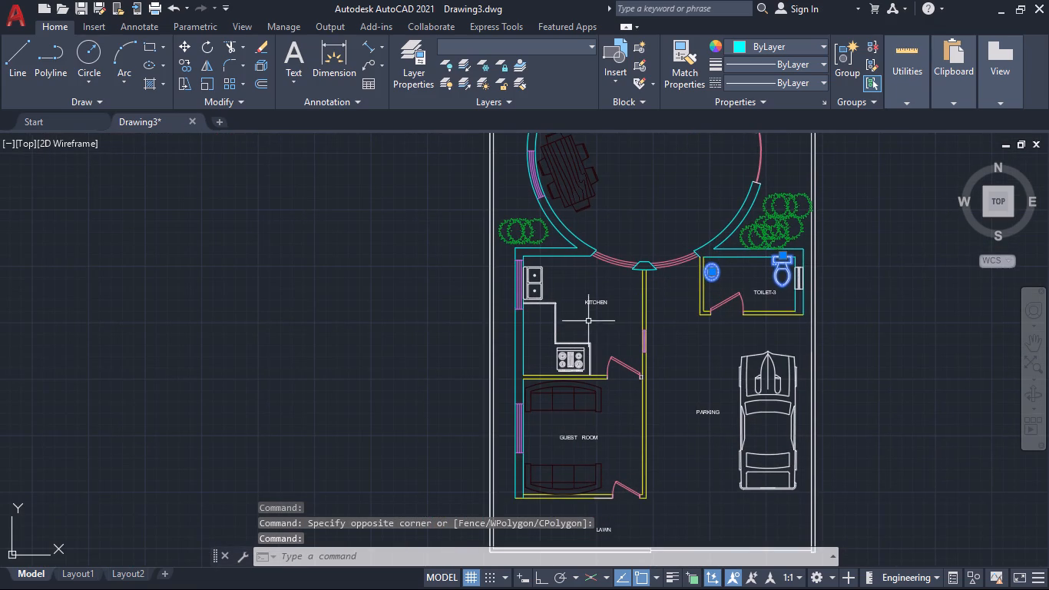
middle_drag(696, 436, 680, 401)
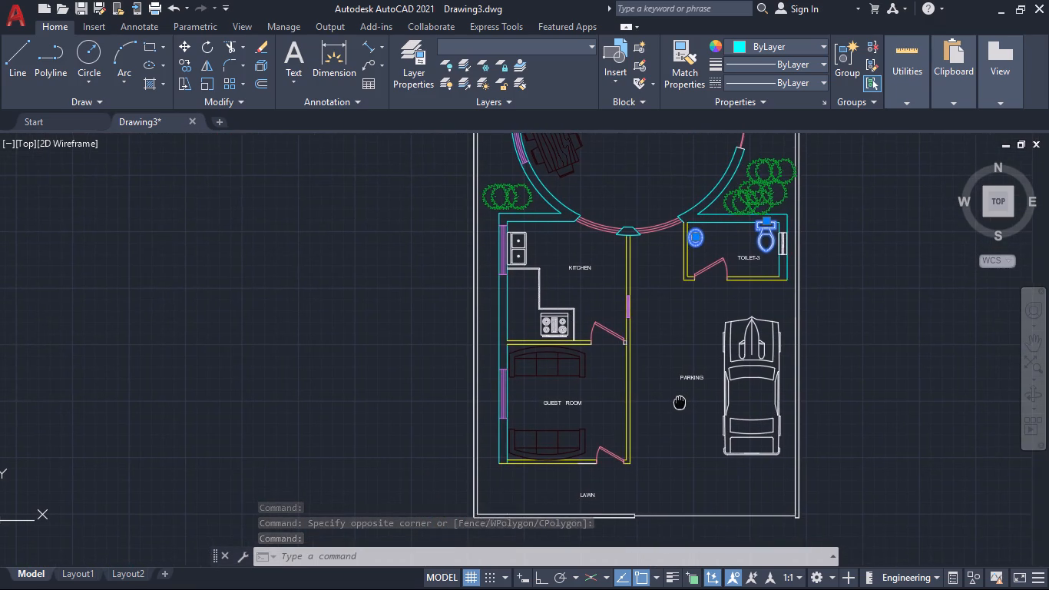
middle_drag(680, 401, 731, 493)
click(576, 349)
scroll(657, 380, down, 1)
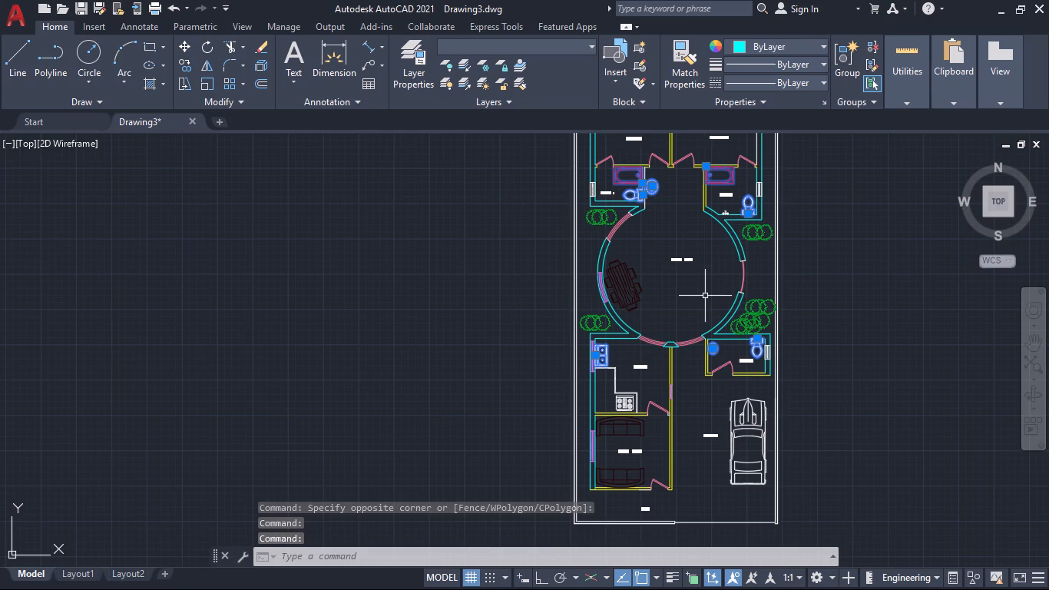
middle_drag(705, 296, 700, 348)
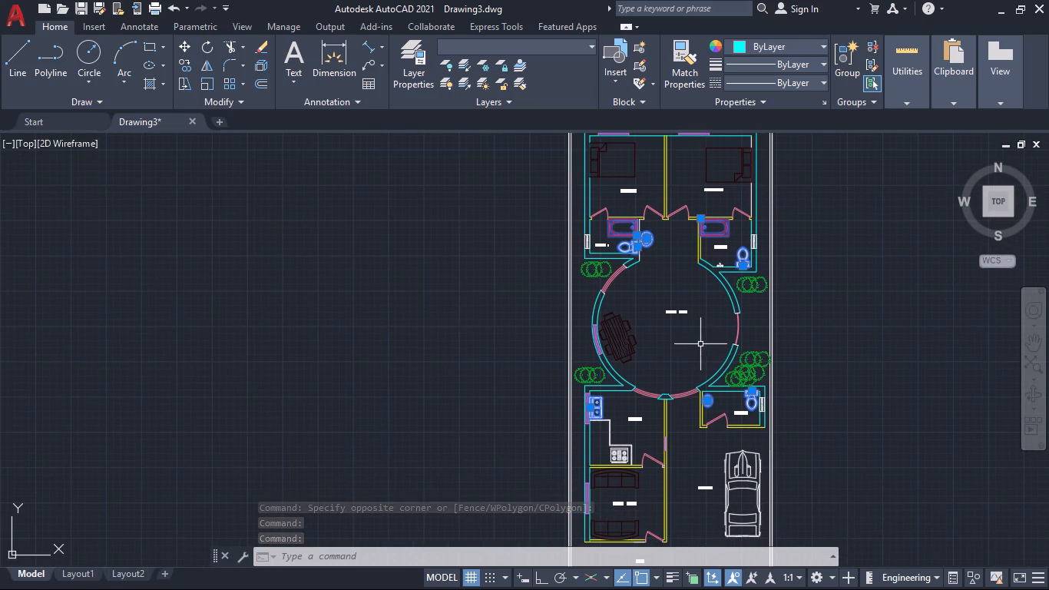
click(588, 46)
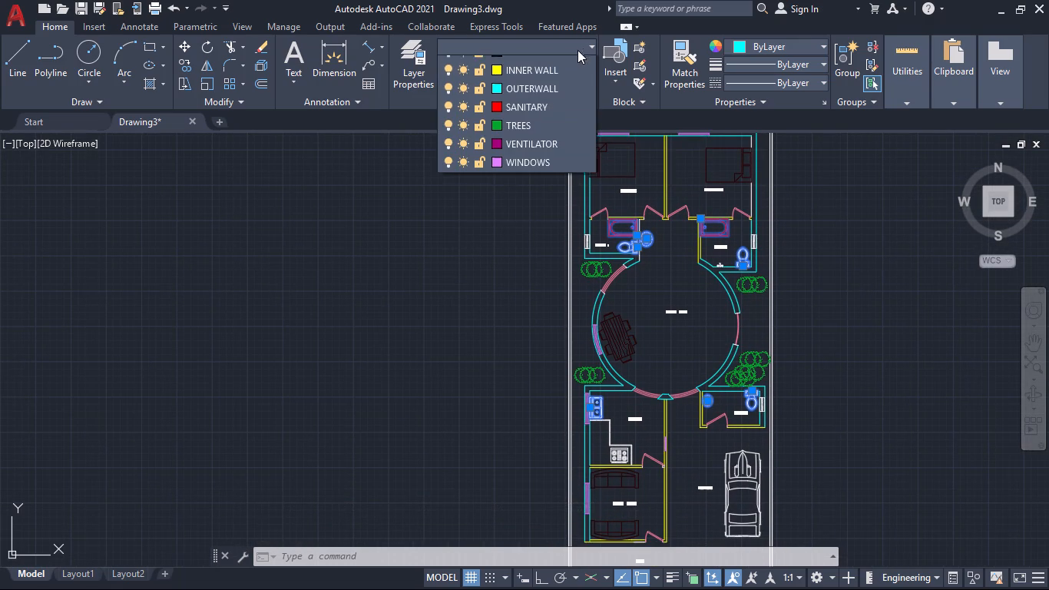
click(534, 156)
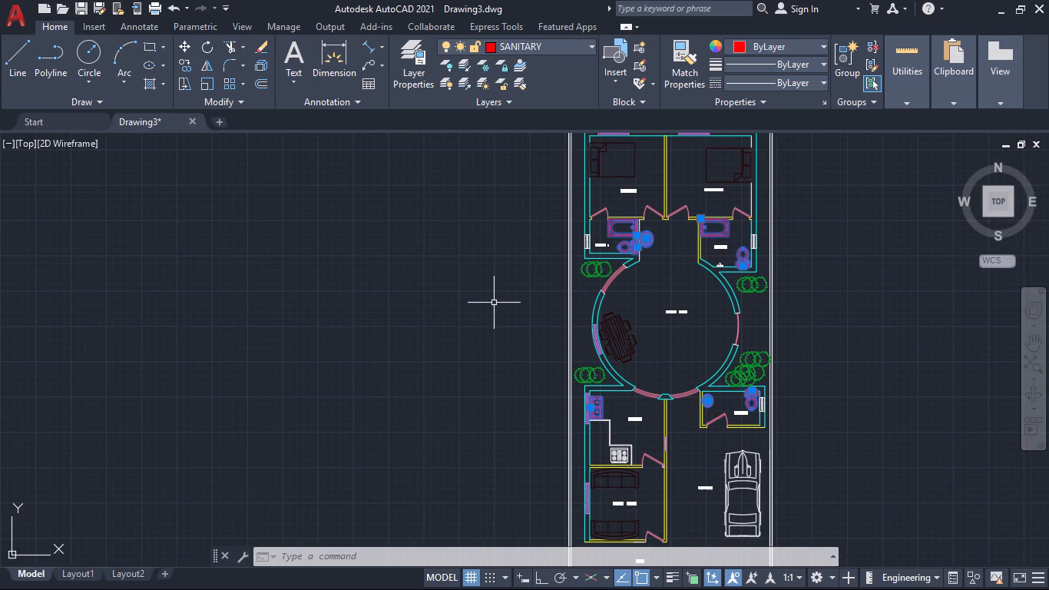
key(Escape)
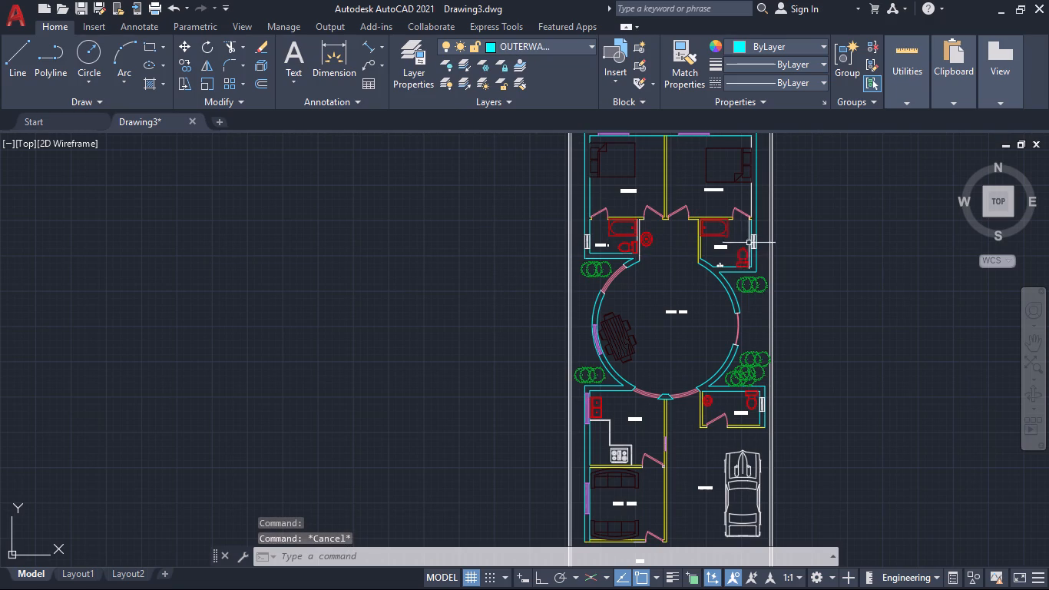
Hatch the L-shaped KITCHEN counter with a solid fill in grey 147,149,152.
middle_drag(686, 317, 696, 373)
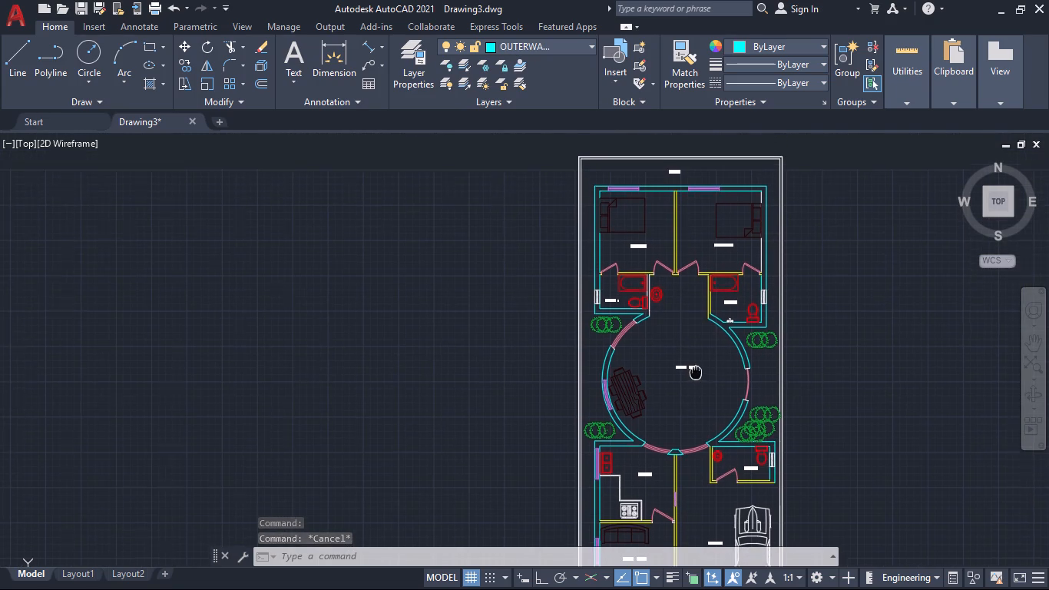
middle_drag(696, 373, 674, 289)
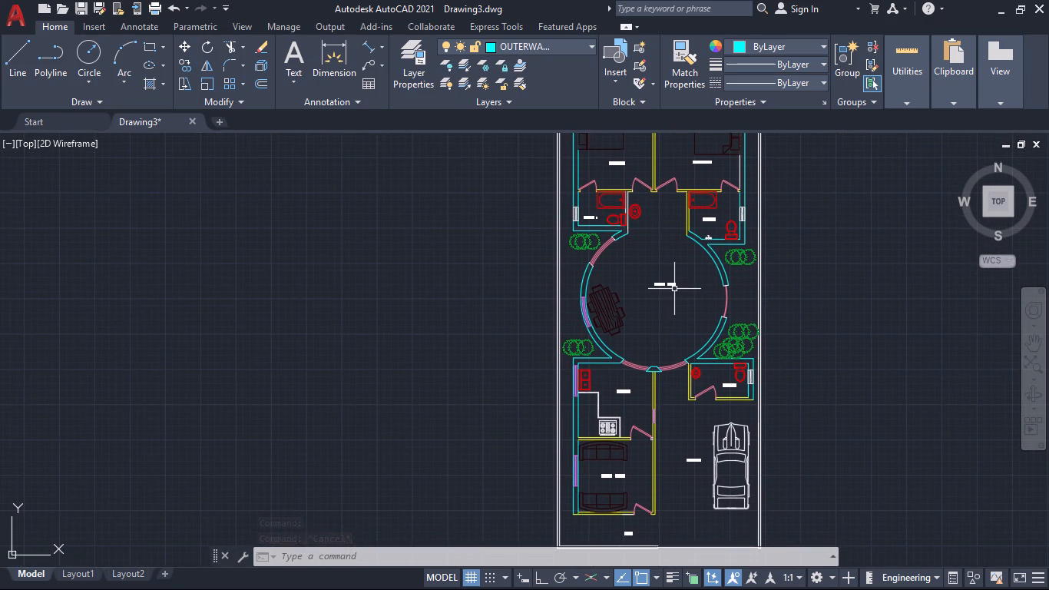
middle_drag(678, 326, 657, 274)
scroll(657, 274, up, 1)
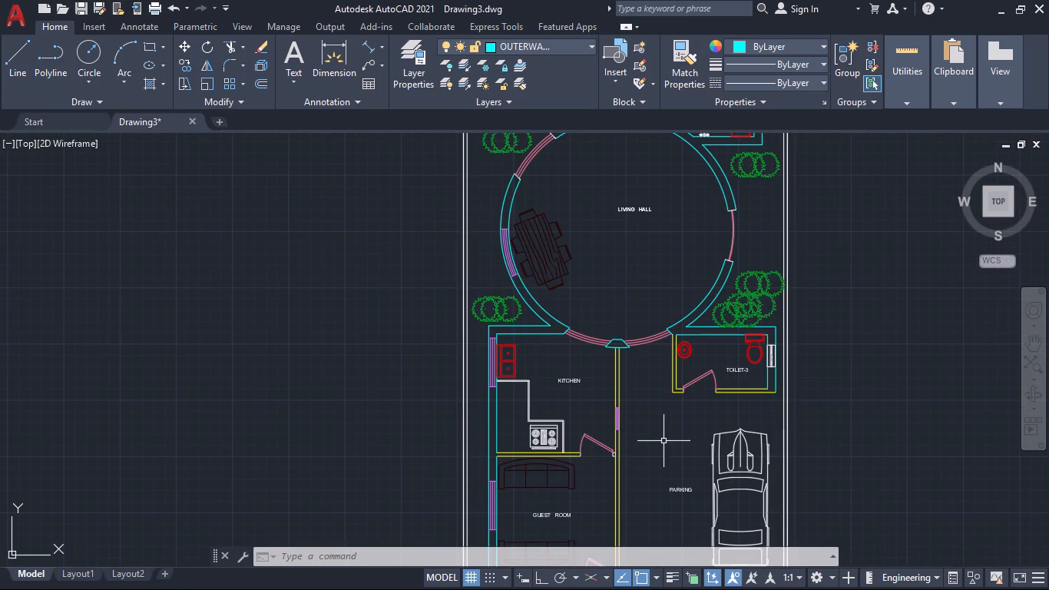
middle_drag(663, 455, 697, 336)
middle_drag(697, 315, 697, 314)
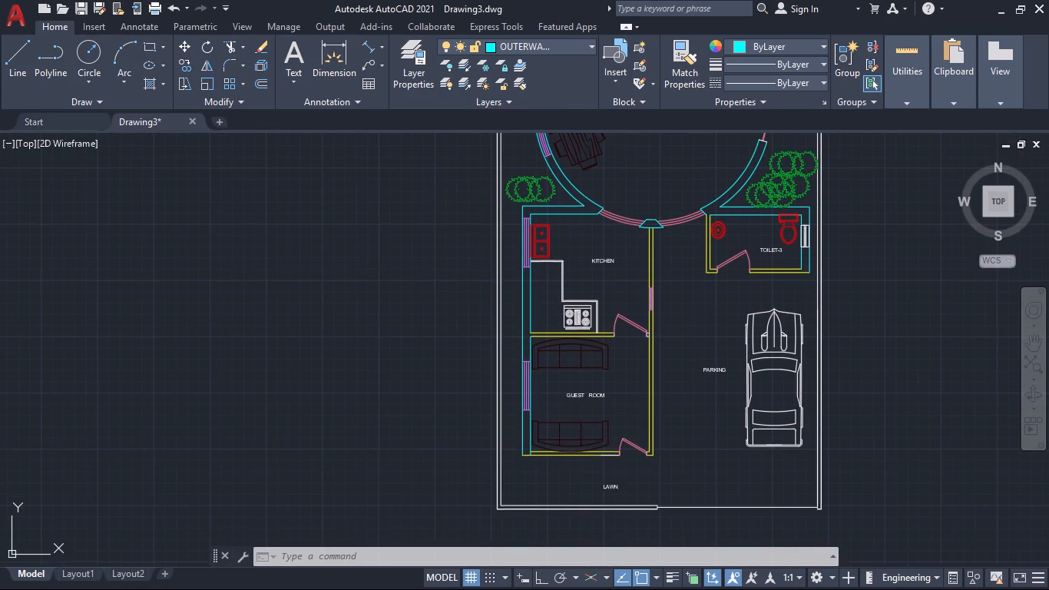
middle_drag(697, 314, 705, 360)
key(h)
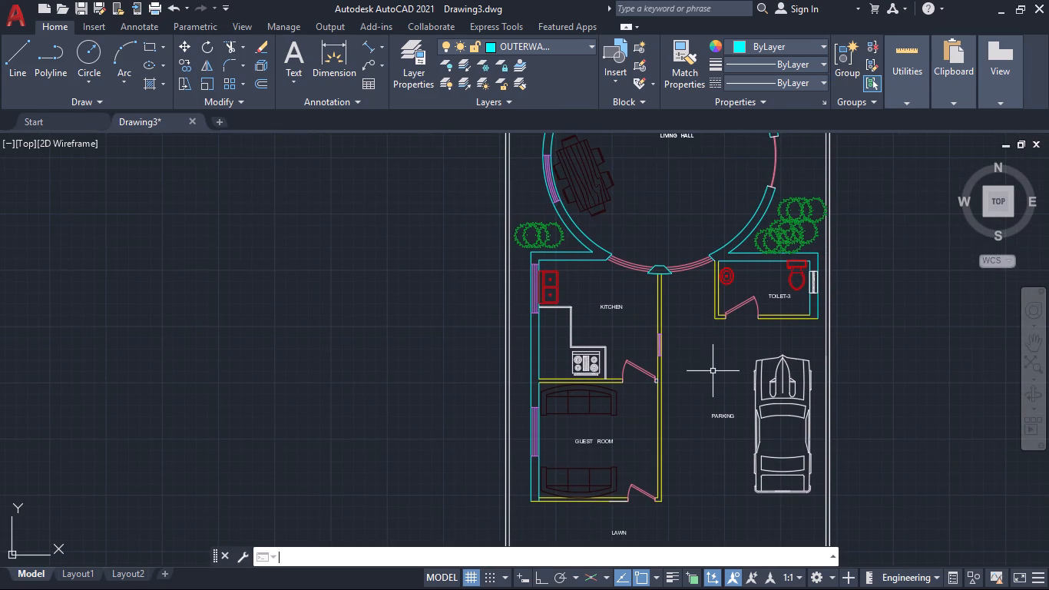
key(Return)
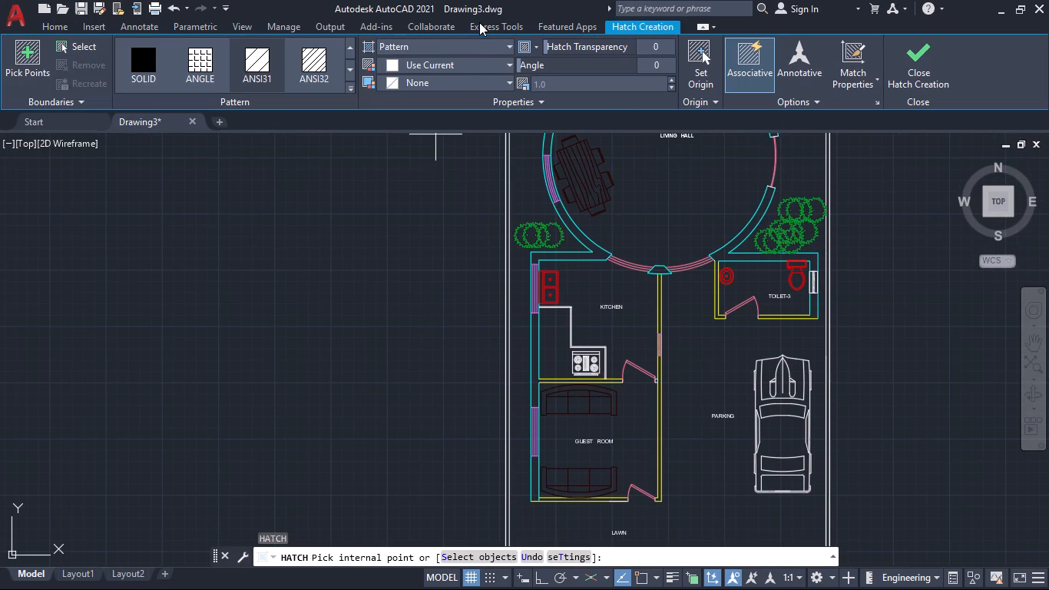
click(484, 45)
click(449, 43)
click(454, 42)
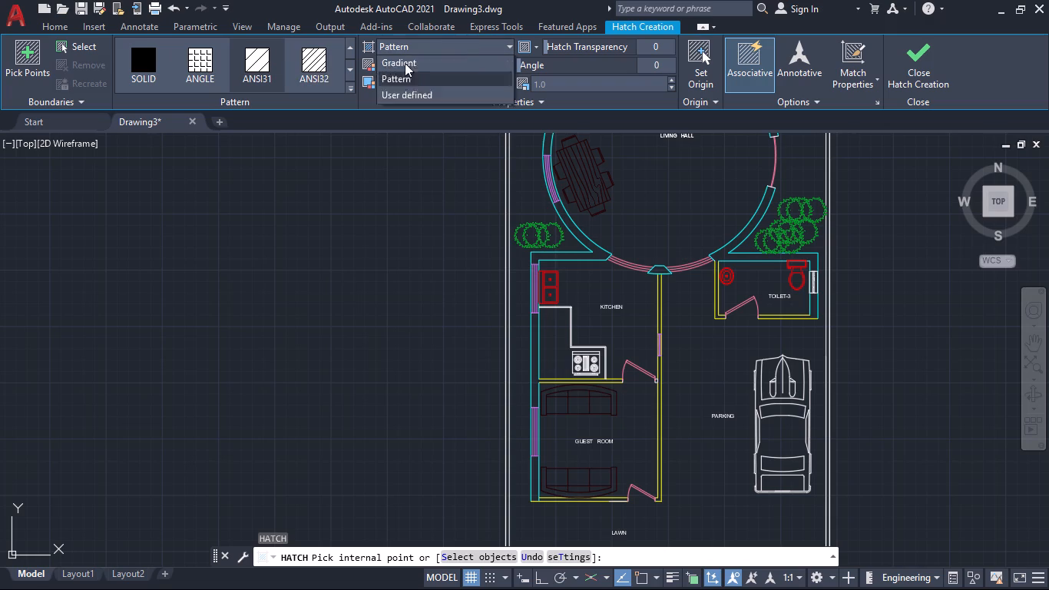
click(409, 64)
click(501, 65)
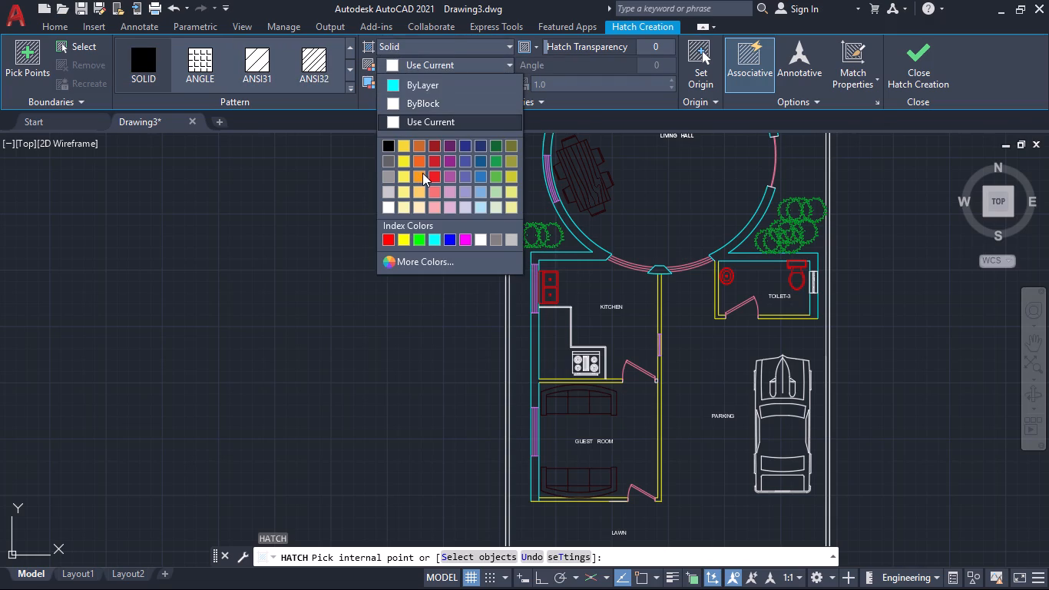
click(388, 177)
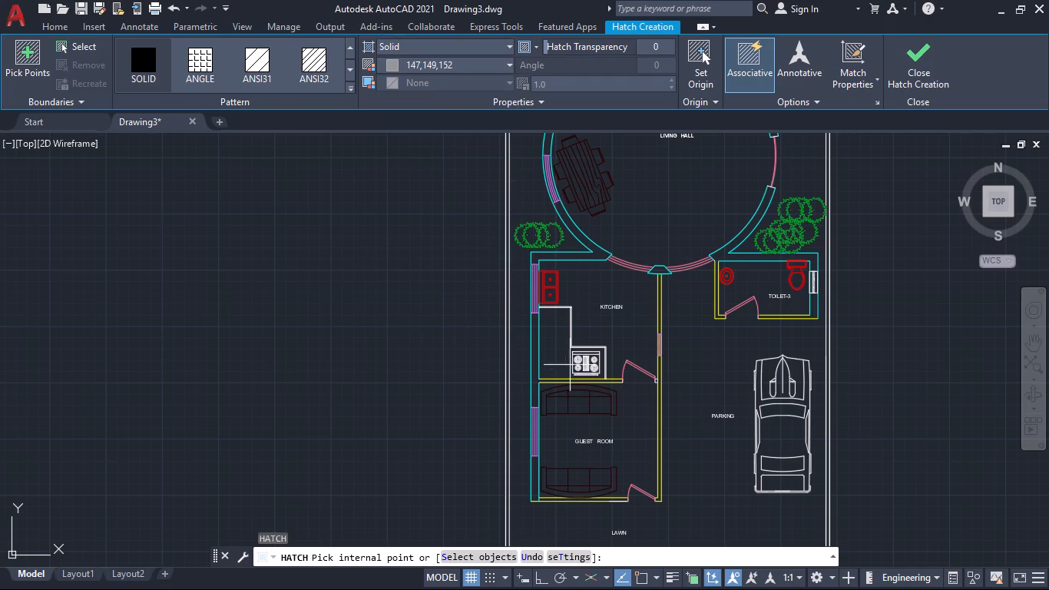
click(562, 356)
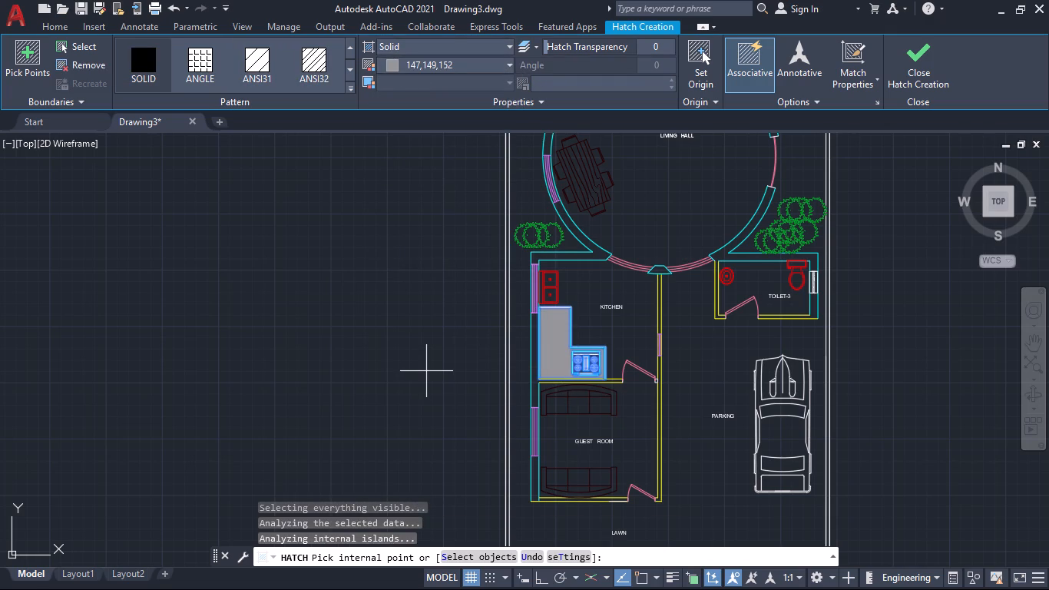
key(Return)
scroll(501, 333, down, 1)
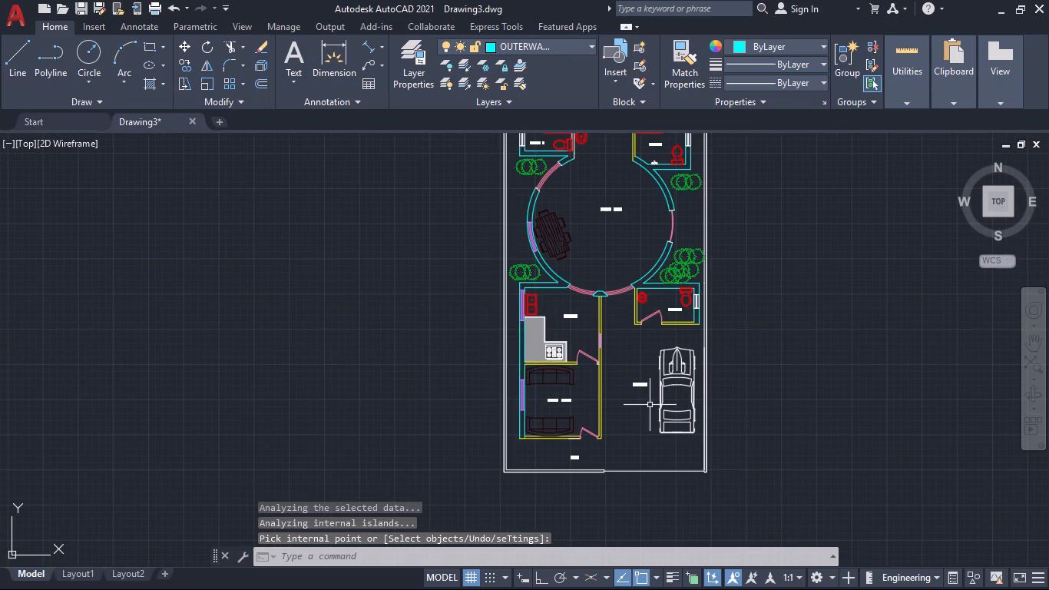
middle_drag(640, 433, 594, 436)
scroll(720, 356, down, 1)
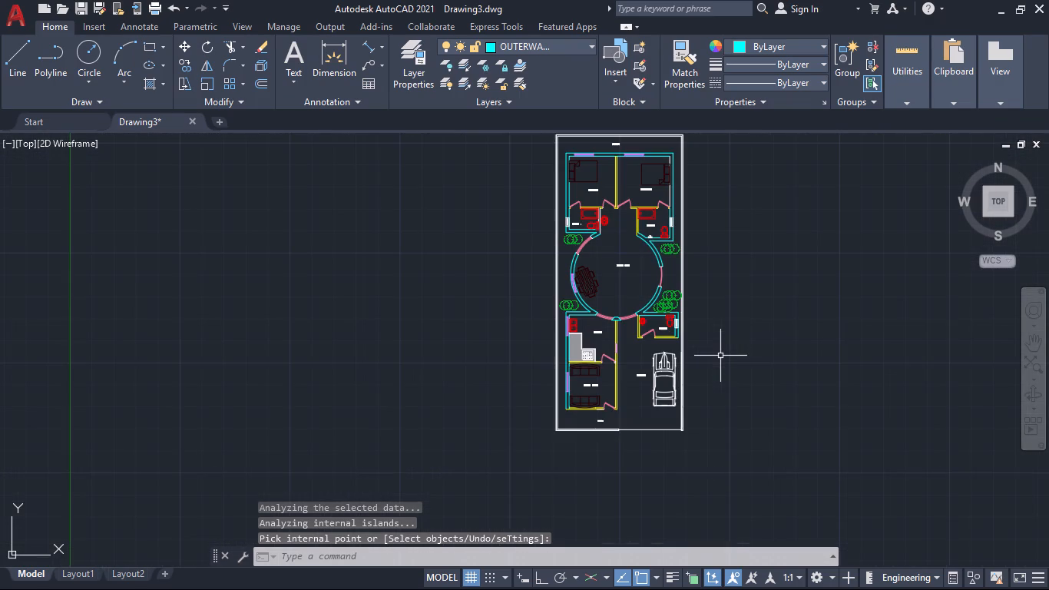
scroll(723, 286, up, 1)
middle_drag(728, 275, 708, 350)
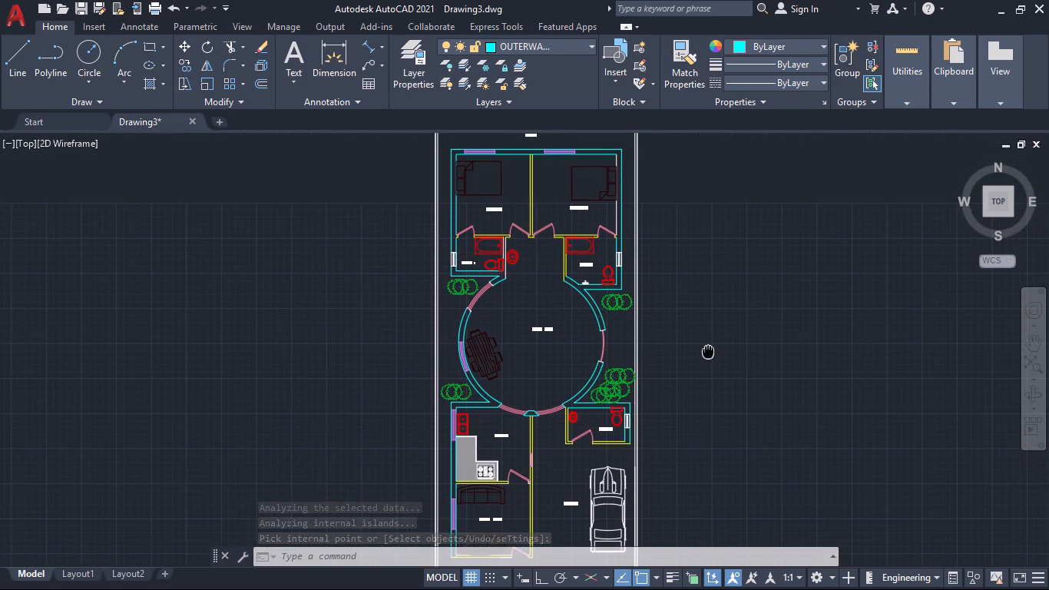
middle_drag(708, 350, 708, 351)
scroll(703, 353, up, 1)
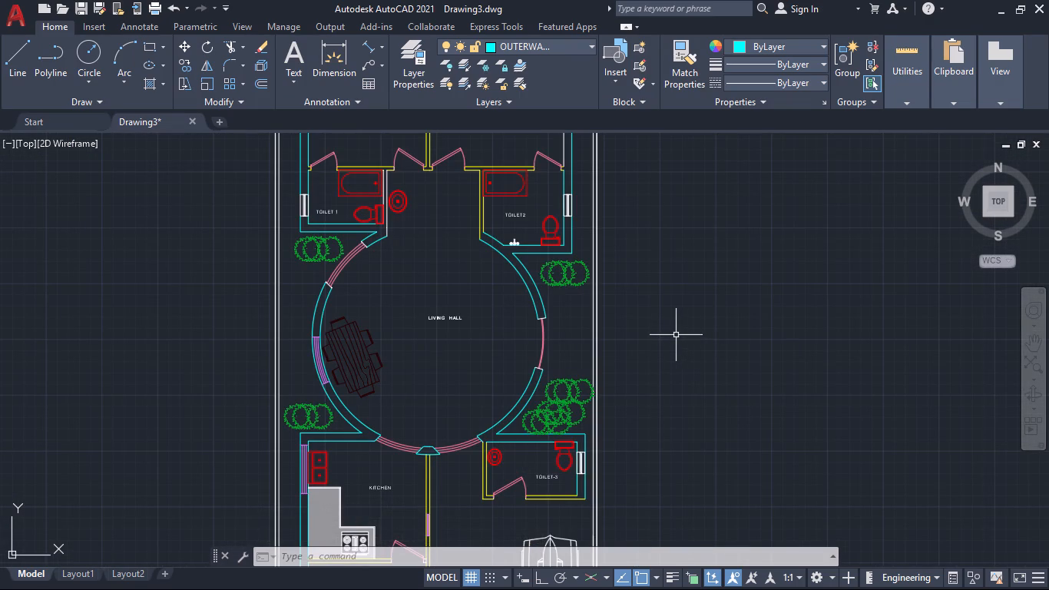
Match the yellow inner wall's properties onto the two white wall lines between TOILET 1 and the round washbasin.
middle_drag(668, 322, 742, 459)
scroll(548, 297, up, 2)
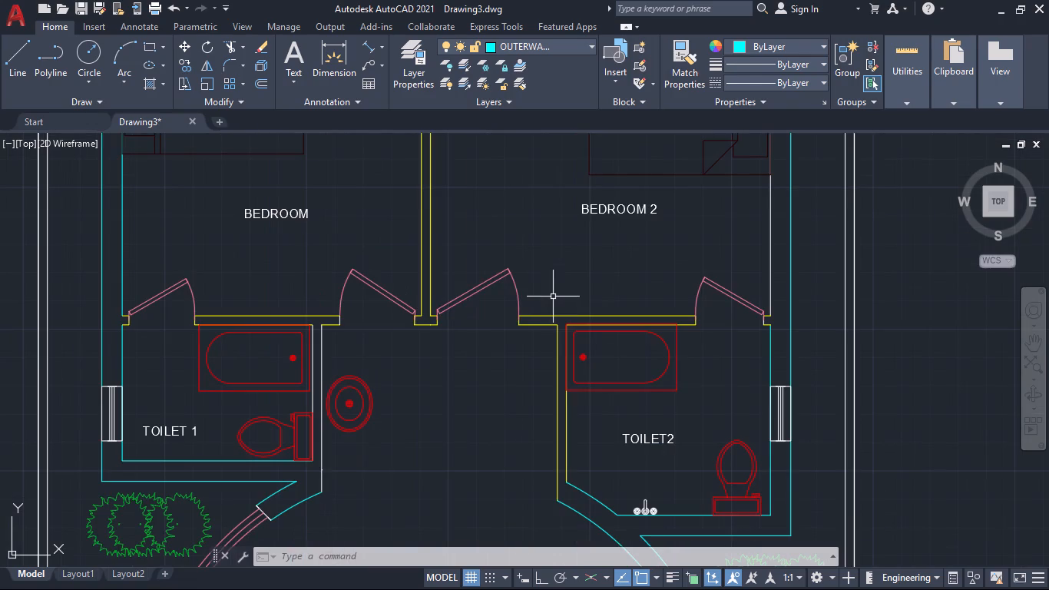
middle_drag(458, 439, 610, 401)
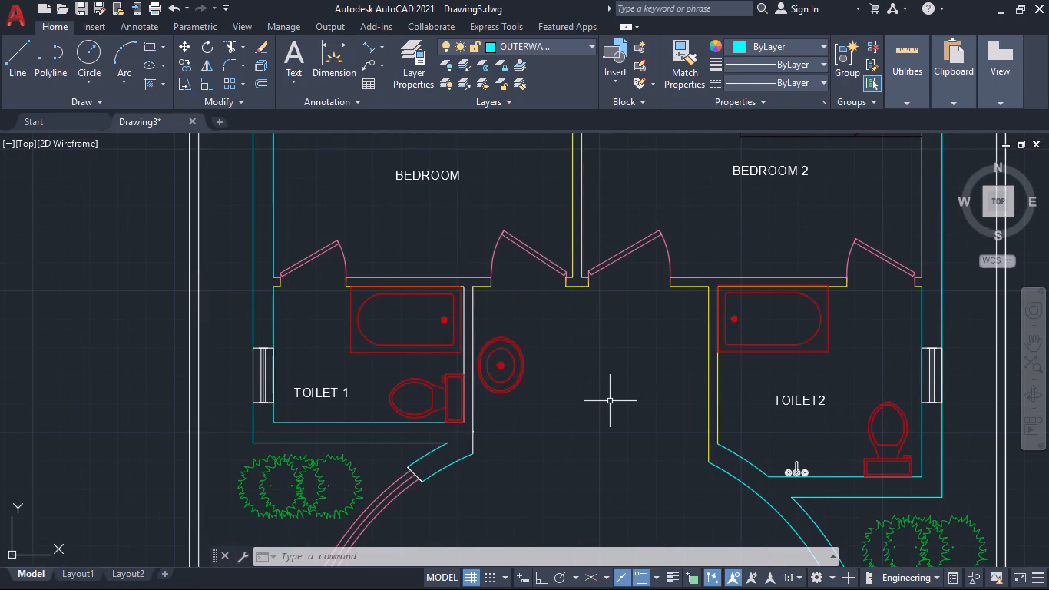
text(MA)
key(Return)
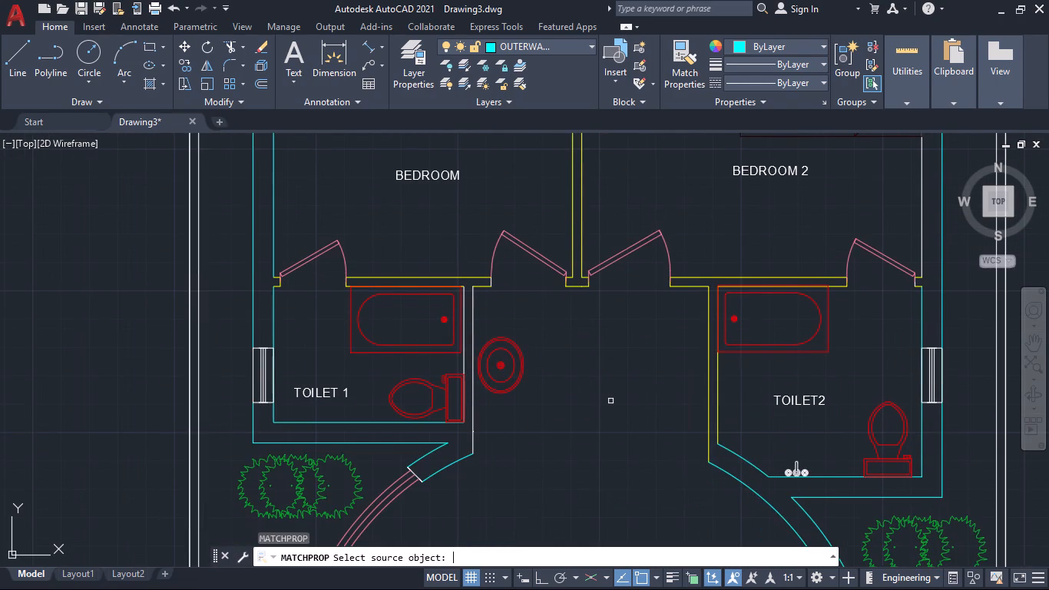
click(480, 286)
click(474, 325)
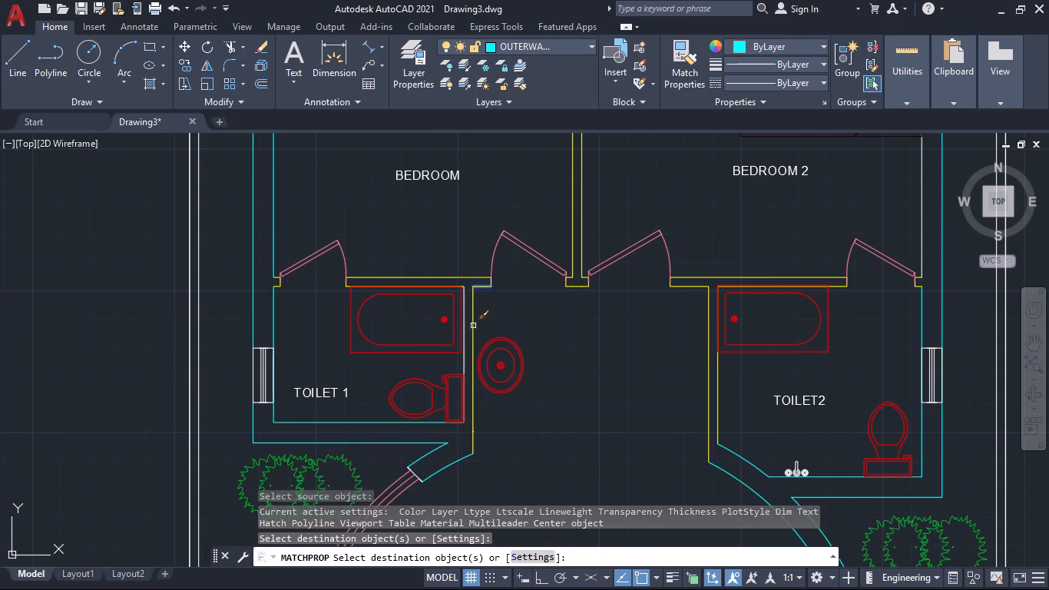
click(465, 338)
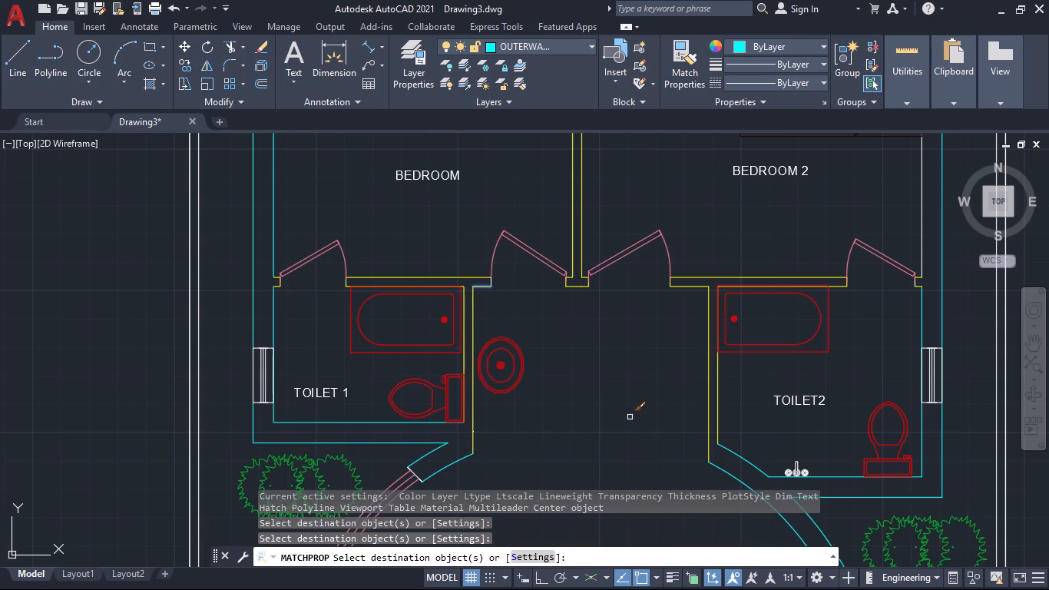
Match the same inner-wall properties onto the white segment of the GUEST ROOM wall beside the door facing the LAWN.
scroll(630, 417, down, 2)
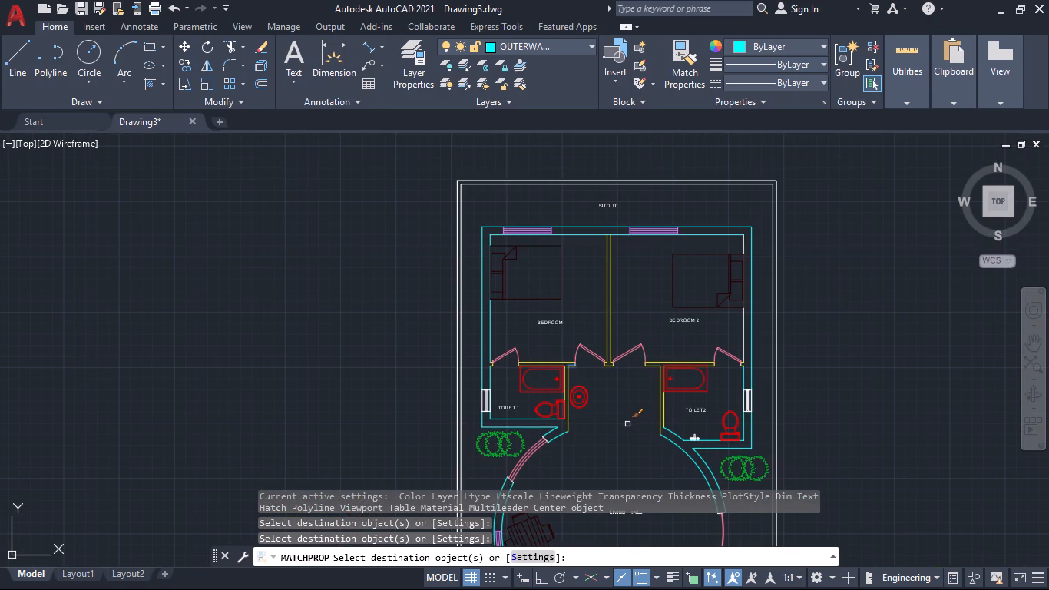
middle_drag(627, 424, 574, 468)
scroll(678, 284, up, 2)
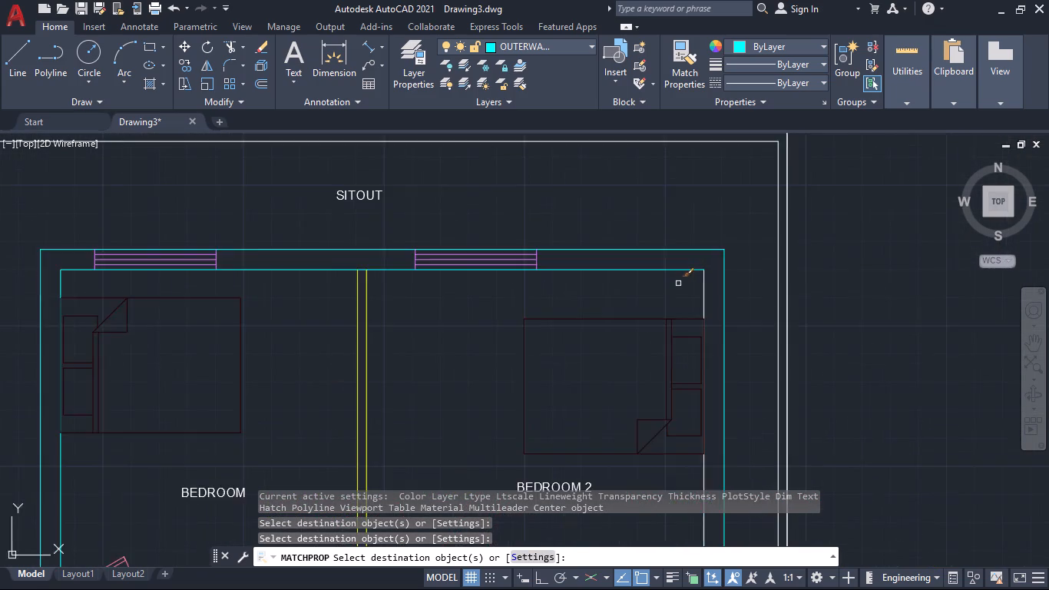
scroll(678, 283, up, 1)
scroll(649, 314, down, 3)
middle_drag(530, 414, 581, 147)
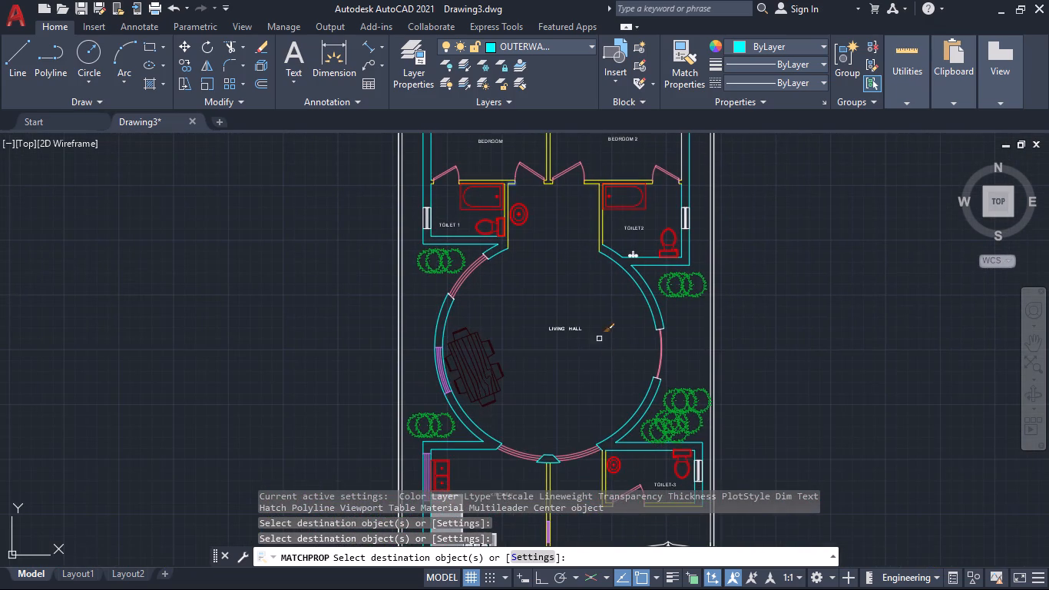
middle_drag(578, 397, 591, 180)
scroll(528, 303, up, 1)
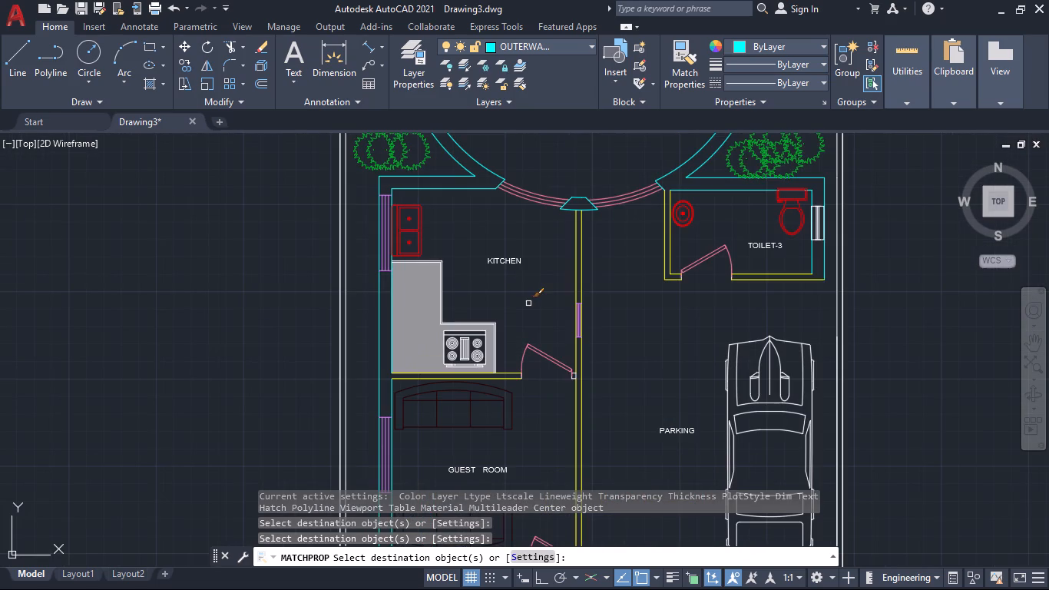
middle_drag(628, 297, 615, 393)
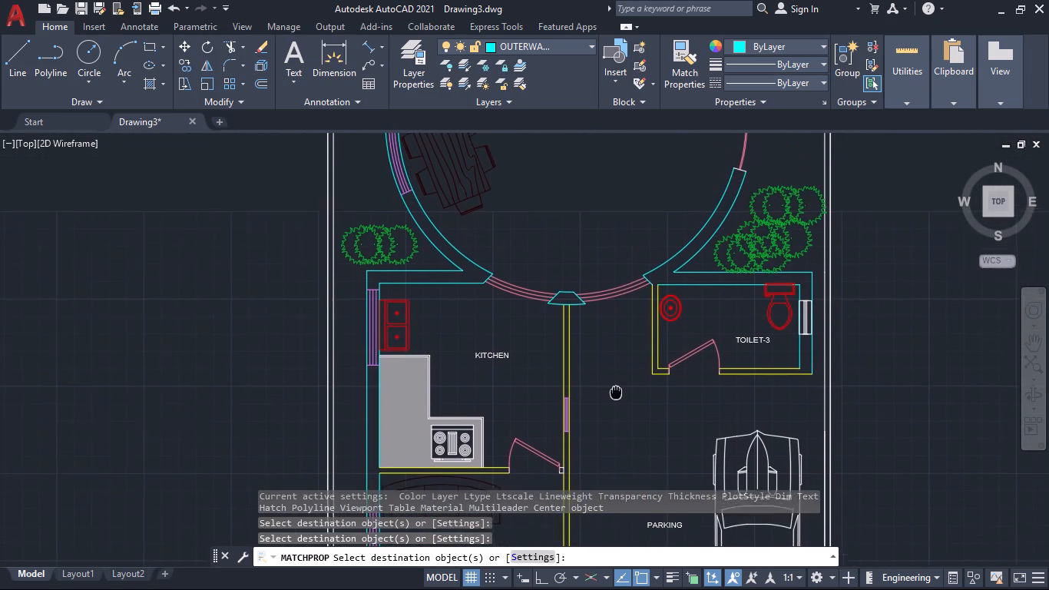
middle_drag(615, 393, 660, 191)
middle_drag(669, 338, 678, 144)
scroll(575, 273, up, 3)
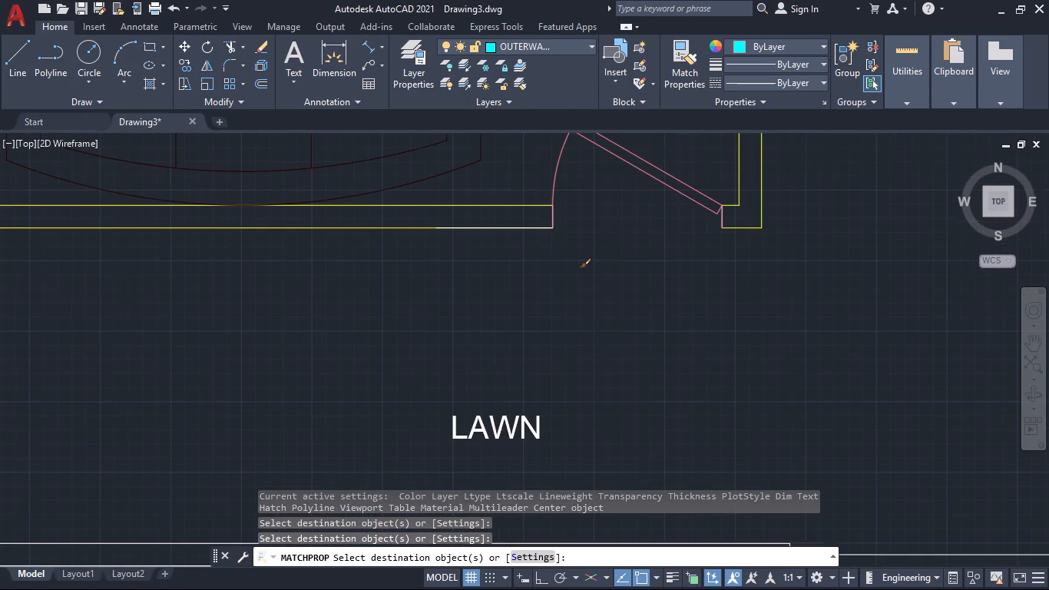
click(503, 227)
scroll(630, 299, down, 4)
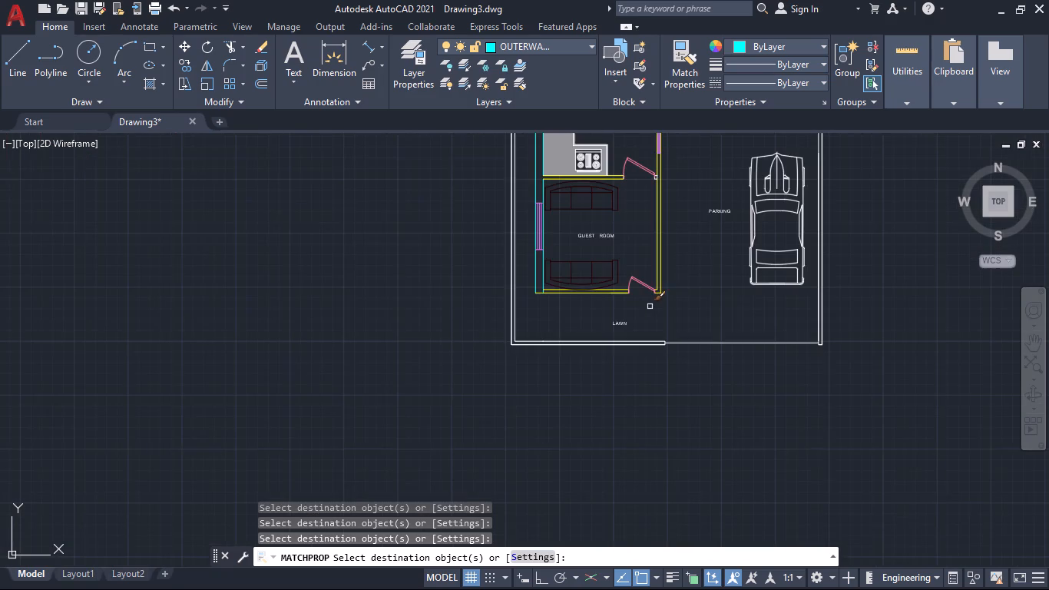
middle_drag(694, 260, 642, 433)
middle_drag(642, 333, 637, 429)
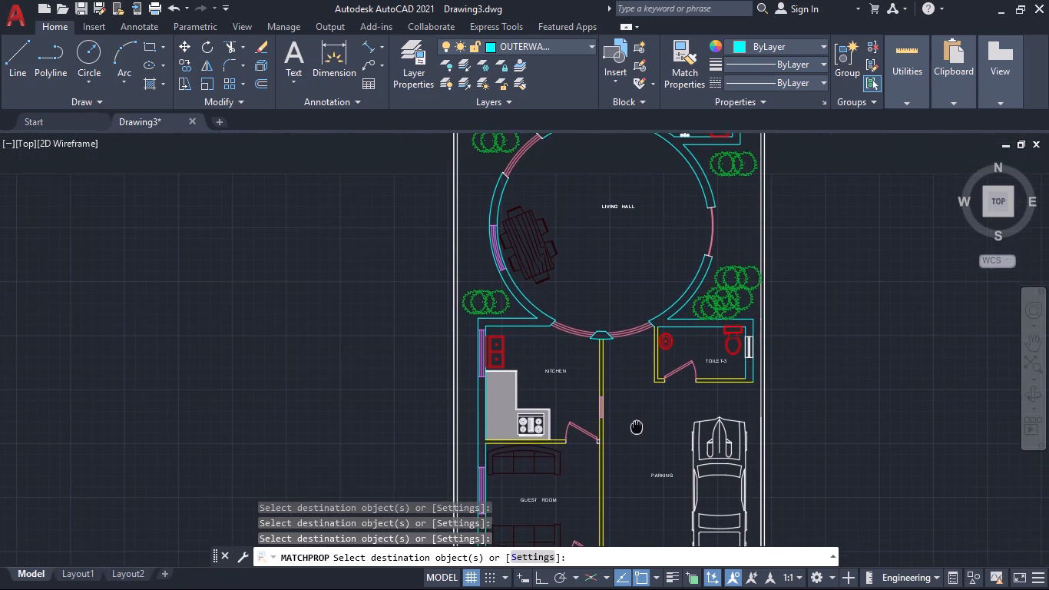
key(Return)
Match the properties of BEDROOM 2's cyan outer wall line onto the white inner line of the same wall.
key(Return)
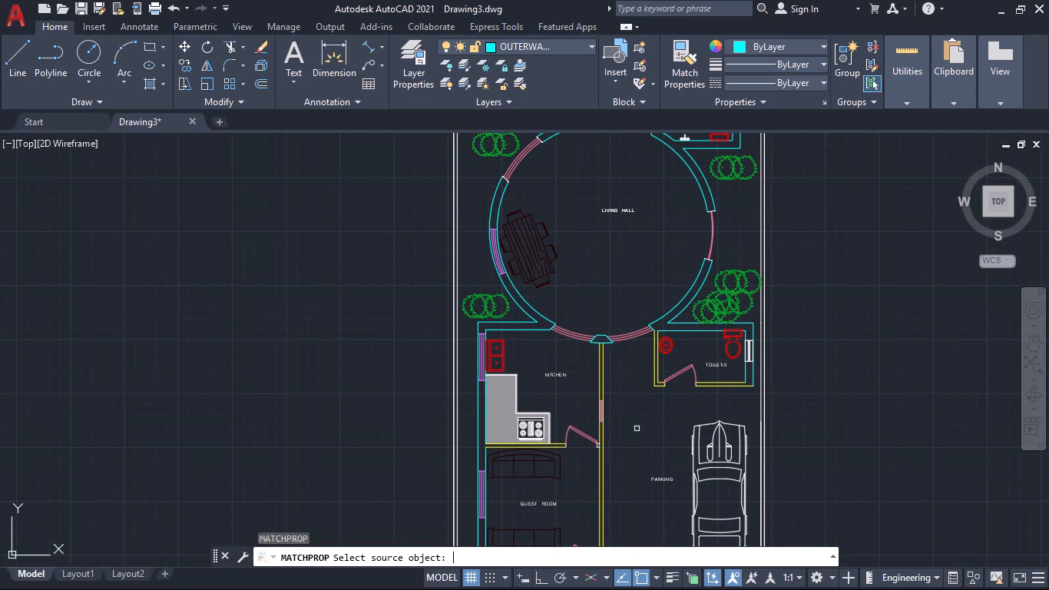
middle_drag(668, 220, 619, 522)
scroll(695, 274, up, 1)
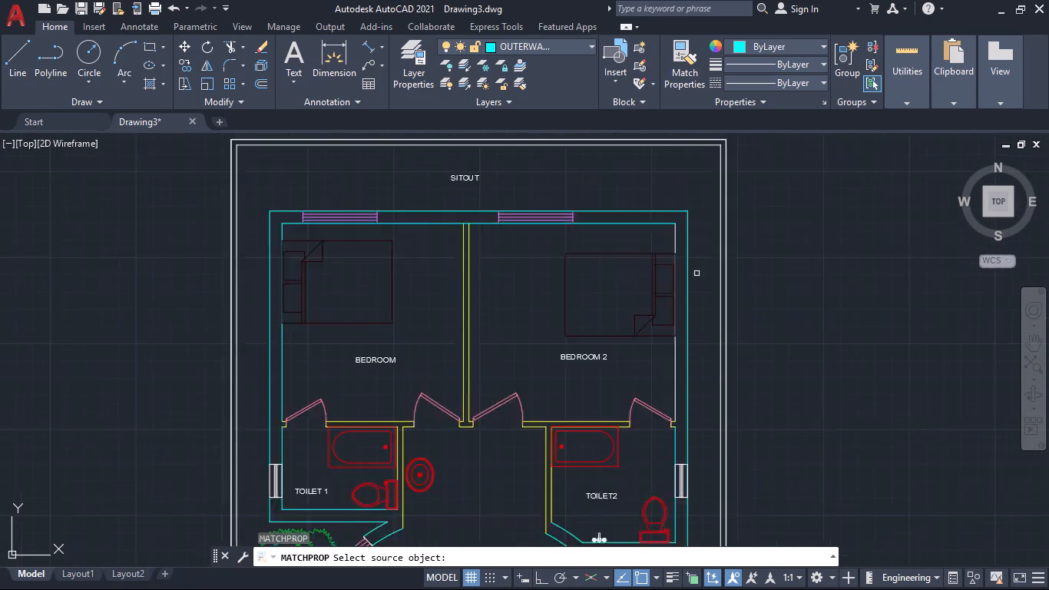
scroll(697, 272, up, 1)
click(679, 257)
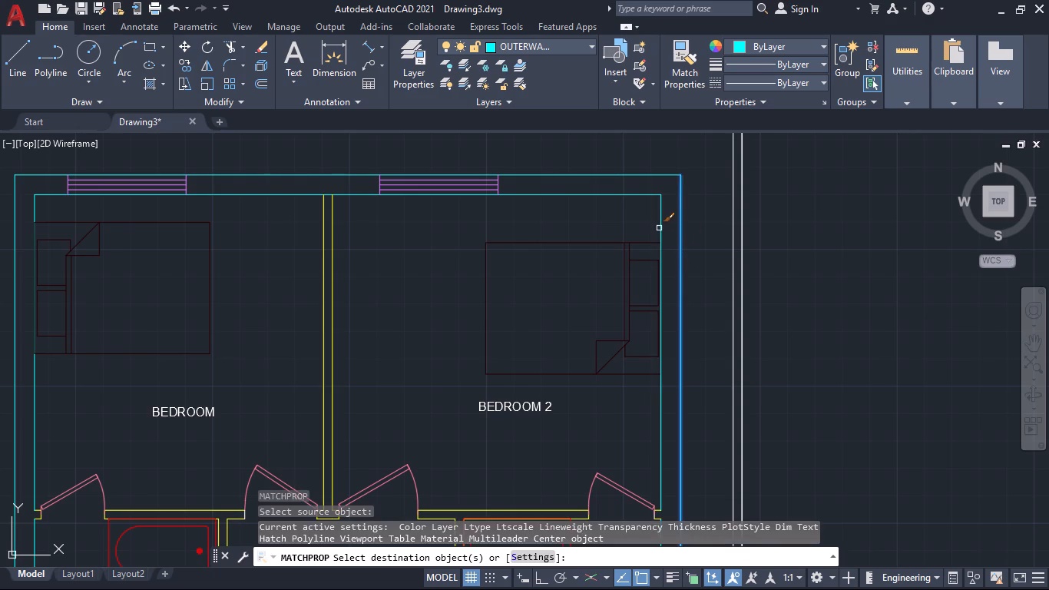
click(660, 227)
Examine the plan from the bedrooms down to the LAWN for wall lines that still need their properties matched.
scroll(624, 435, down, 1)
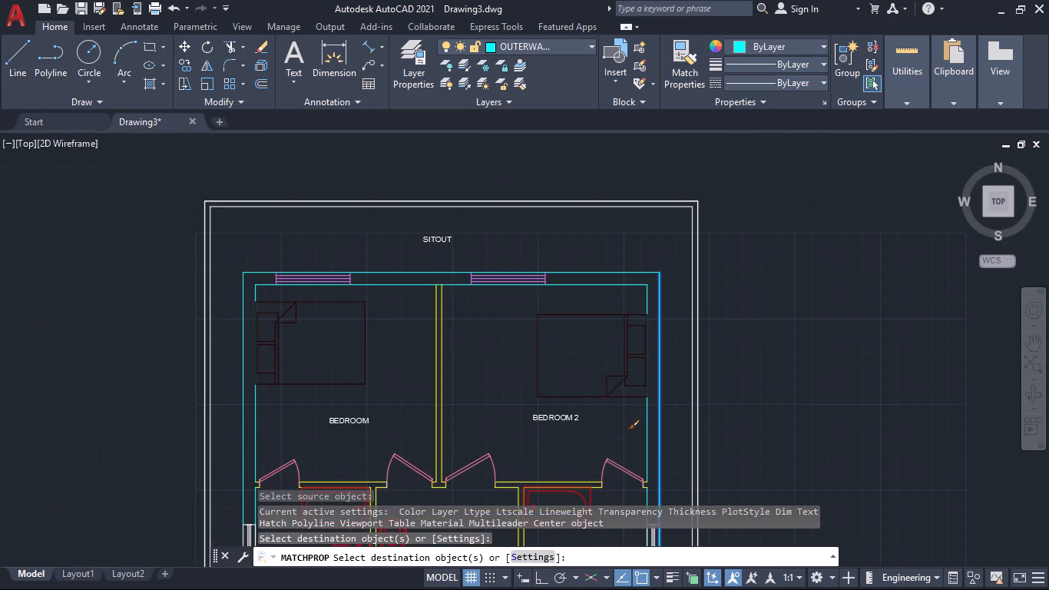
middle_drag(614, 437, 630, 277)
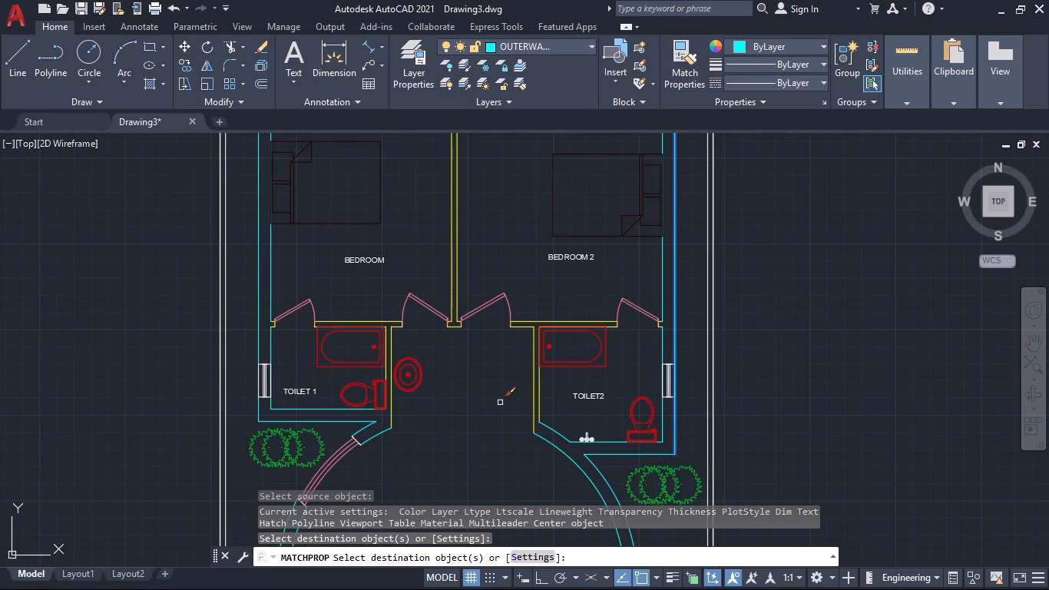
middle_drag(479, 406, 484, 502)
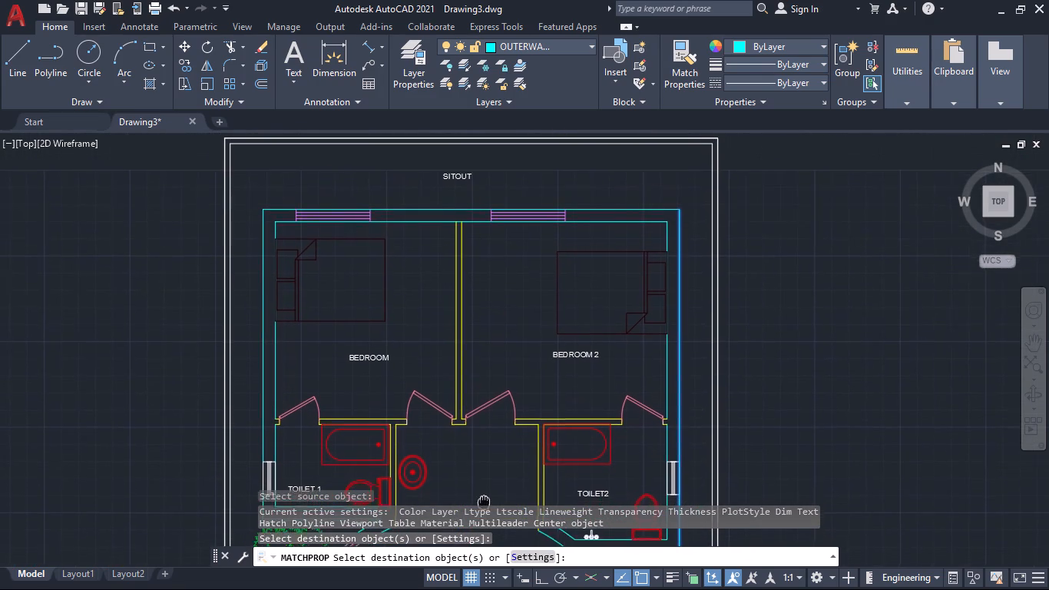
middle_drag(484, 502, 509, 253)
middle_drag(580, 375, 568, 227)
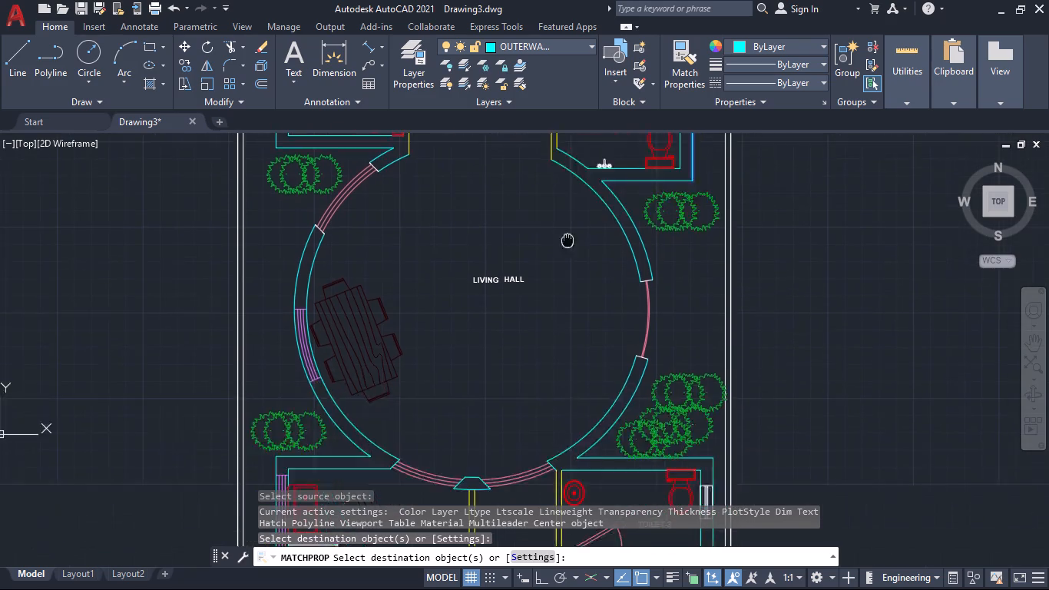
middle_drag(568, 227, 574, 149)
scroll(522, 363, down, 1)
middle_drag(522, 443, 529, 248)
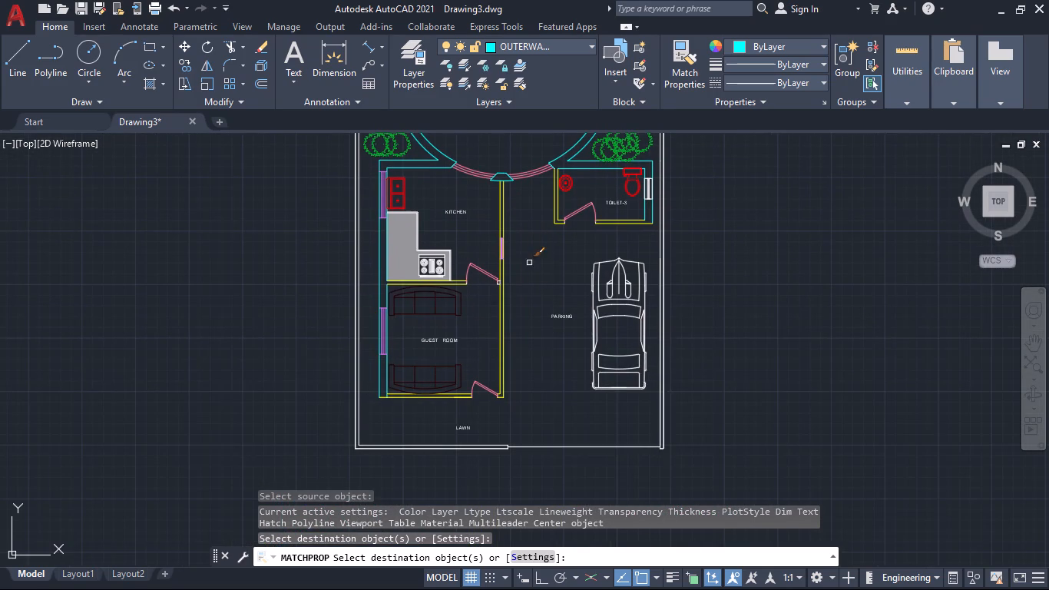
middle_drag(533, 272, 535, 326)
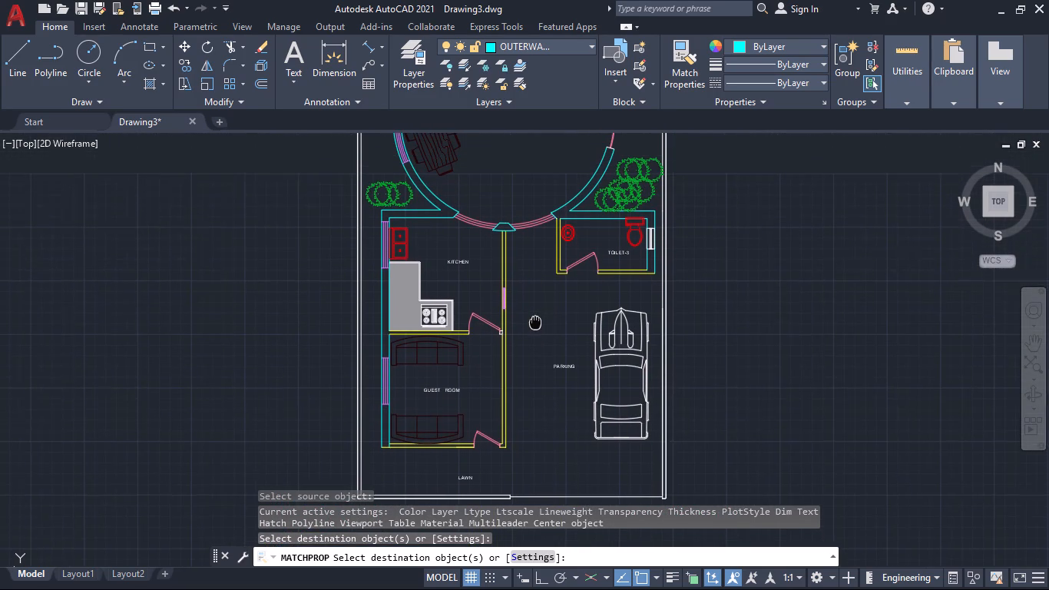
middle_drag(535, 326, 535, 332)
key(Return)
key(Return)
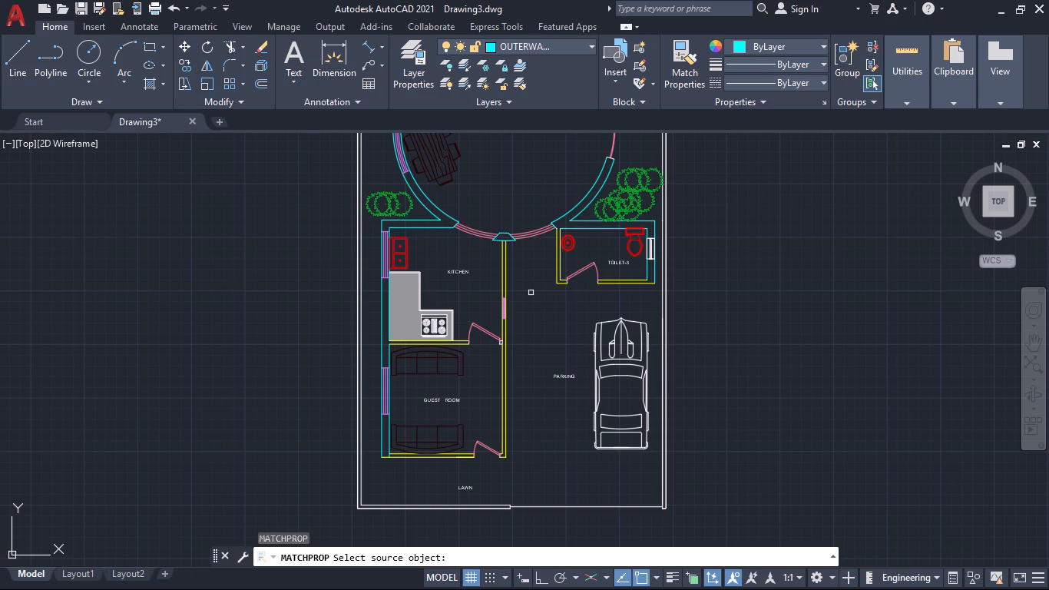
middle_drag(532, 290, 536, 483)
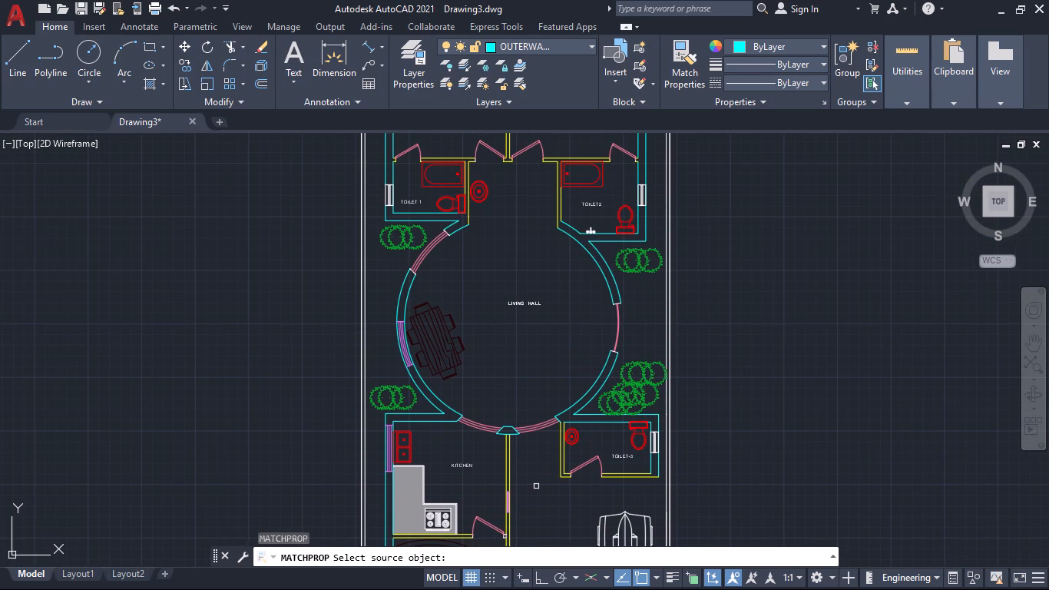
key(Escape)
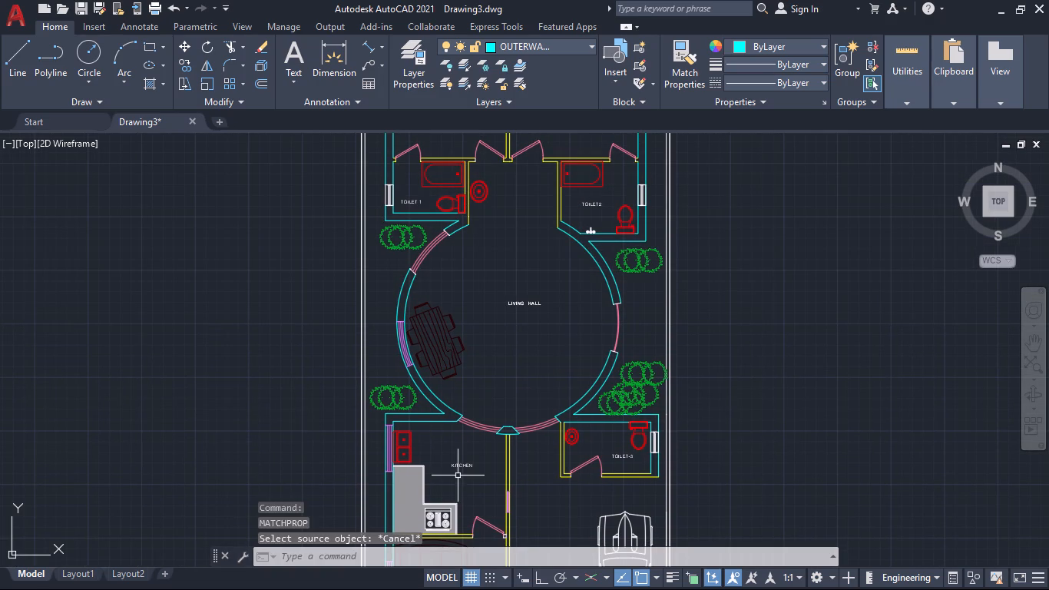
Move the white windows of TOILET-3, TOILET2 and TOILET 1 onto the VENTILATOR layer.
middle_drag(435, 442, 450, 356)
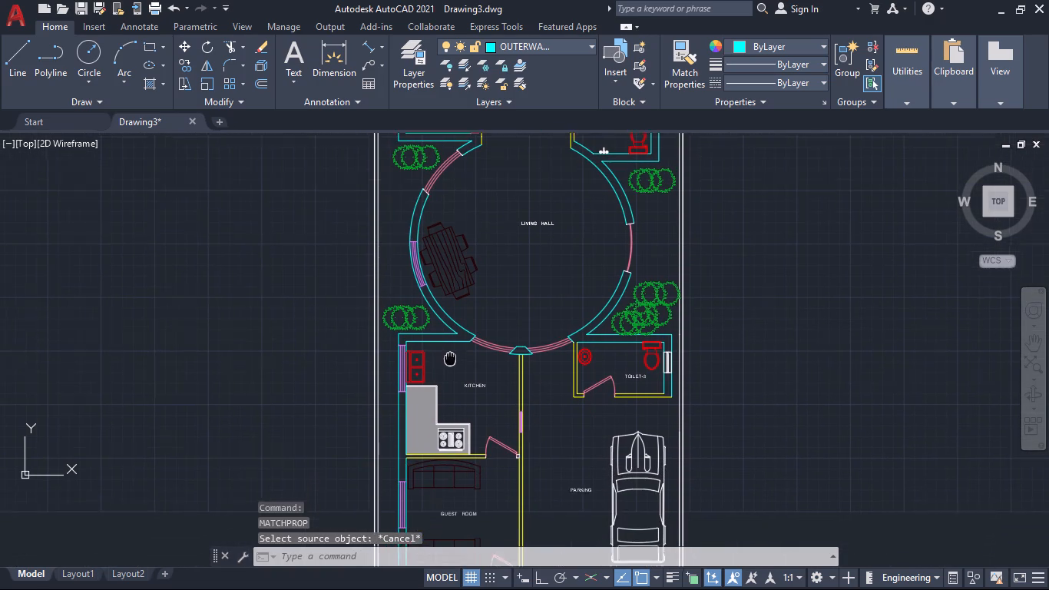
middle_drag(450, 356, 445, 427)
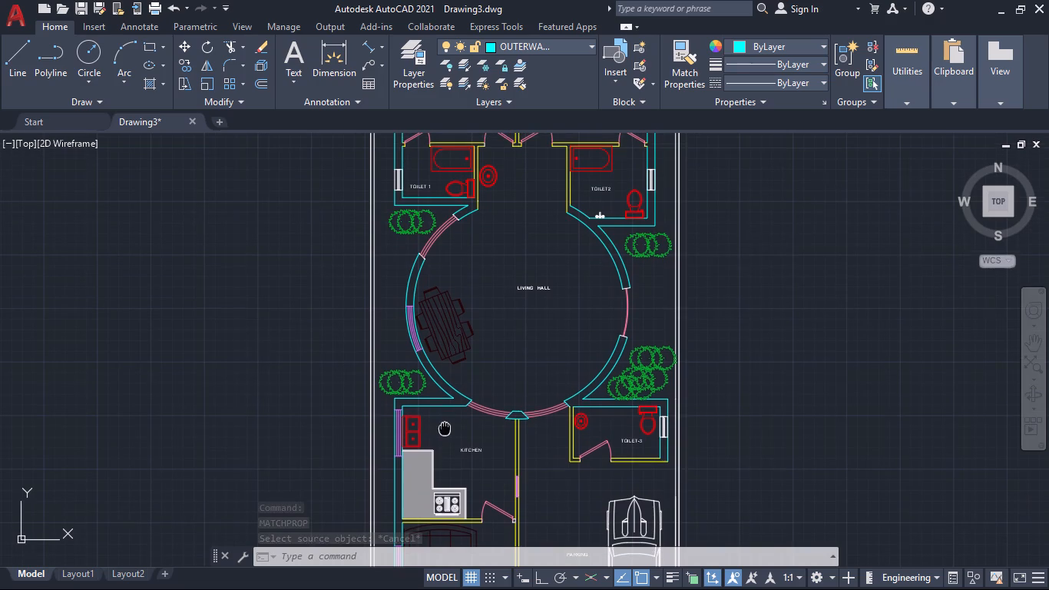
middle_drag(445, 427, 445, 428)
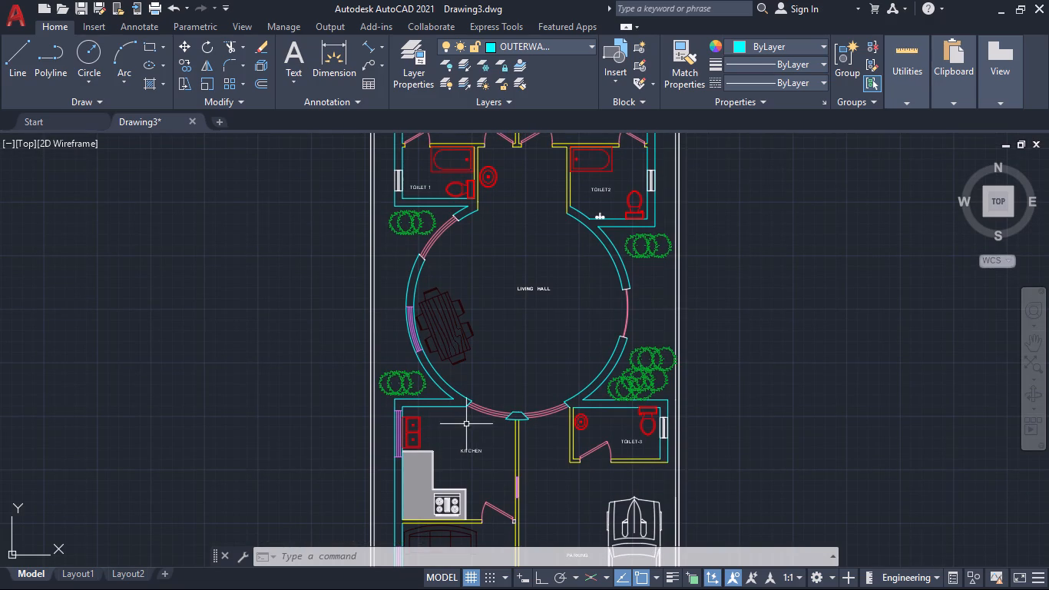
scroll(654, 429, up, 4)
middle_drag(668, 442, 668, 442)
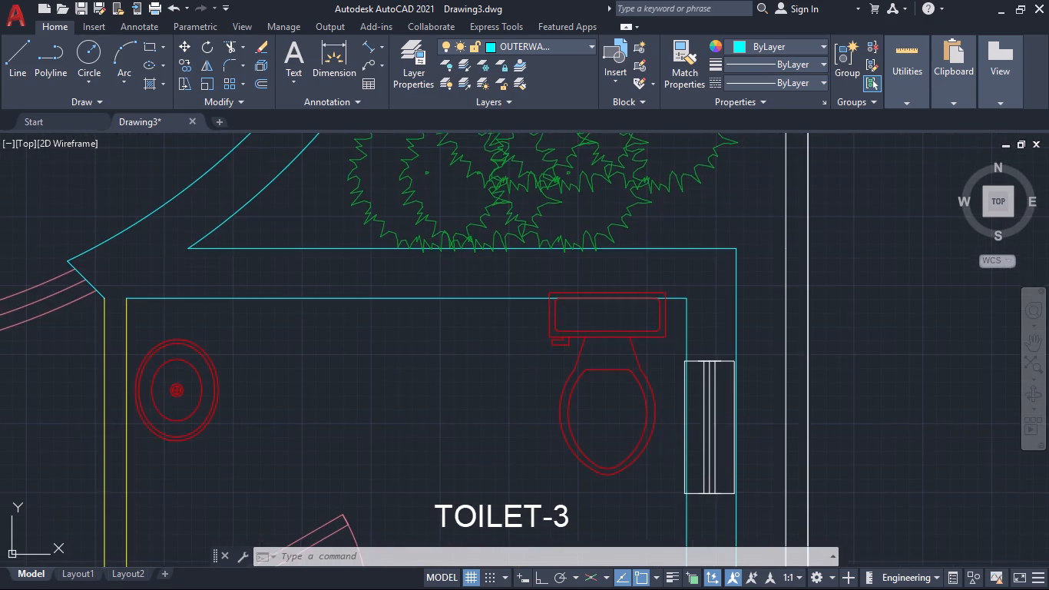
middle_drag(668, 442, 614, 403)
click(620, 312)
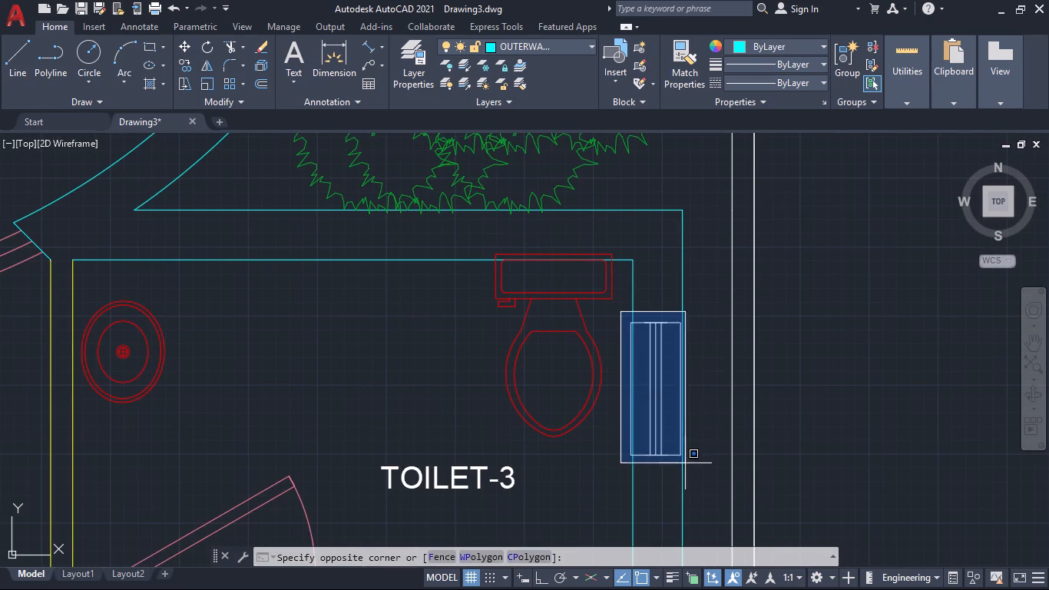
click(693, 478)
scroll(607, 450, down, 5)
scroll(597, 293, up, 2)
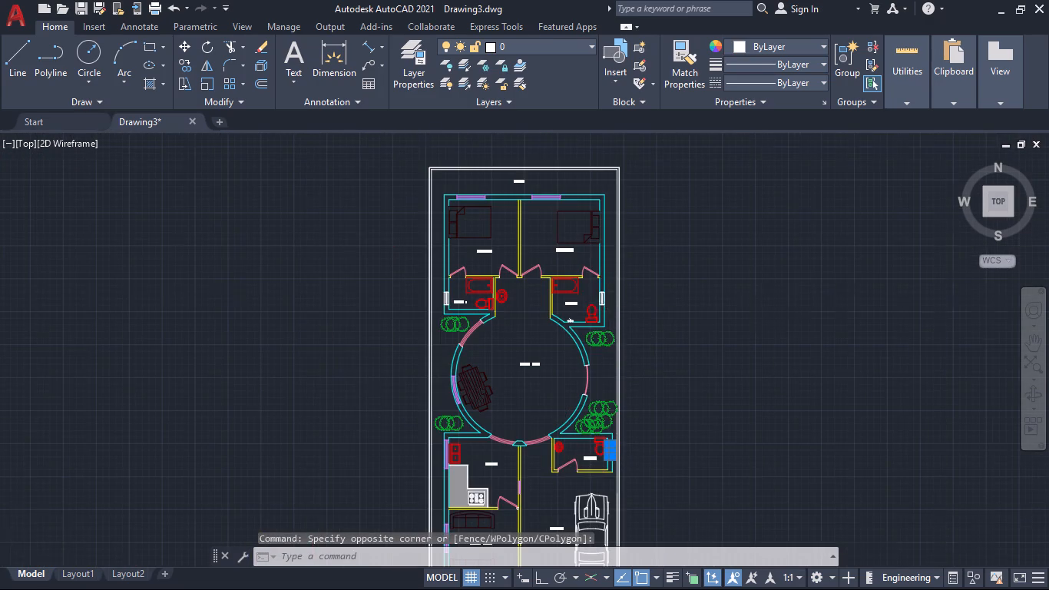
scroll(597, 293, up, 3)
click(592, 260)
click(690, 424)
scroll(525, 392, down, 4)
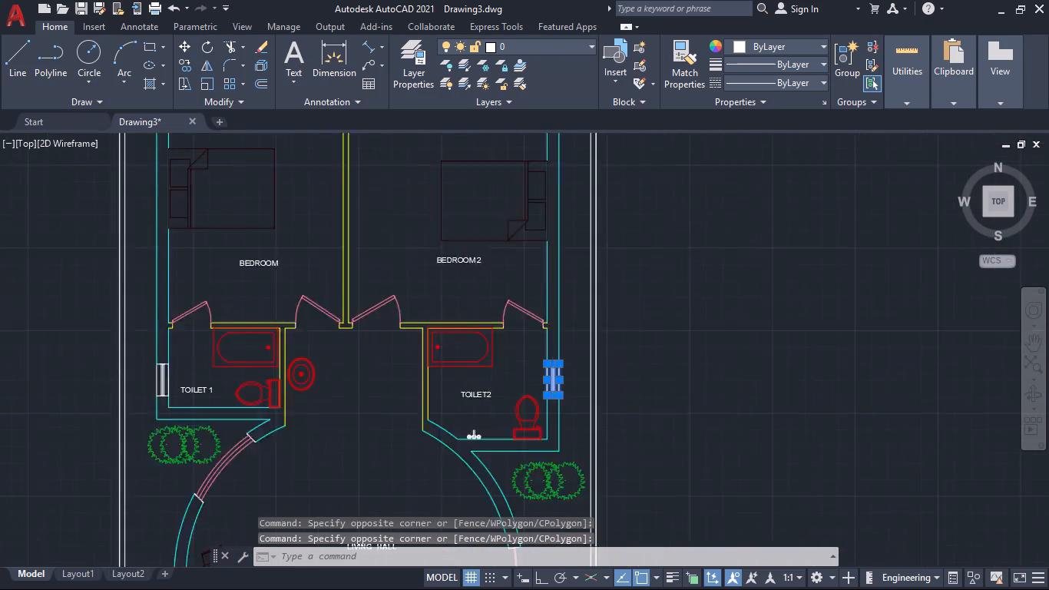
scroll(283, 382, up, 5)
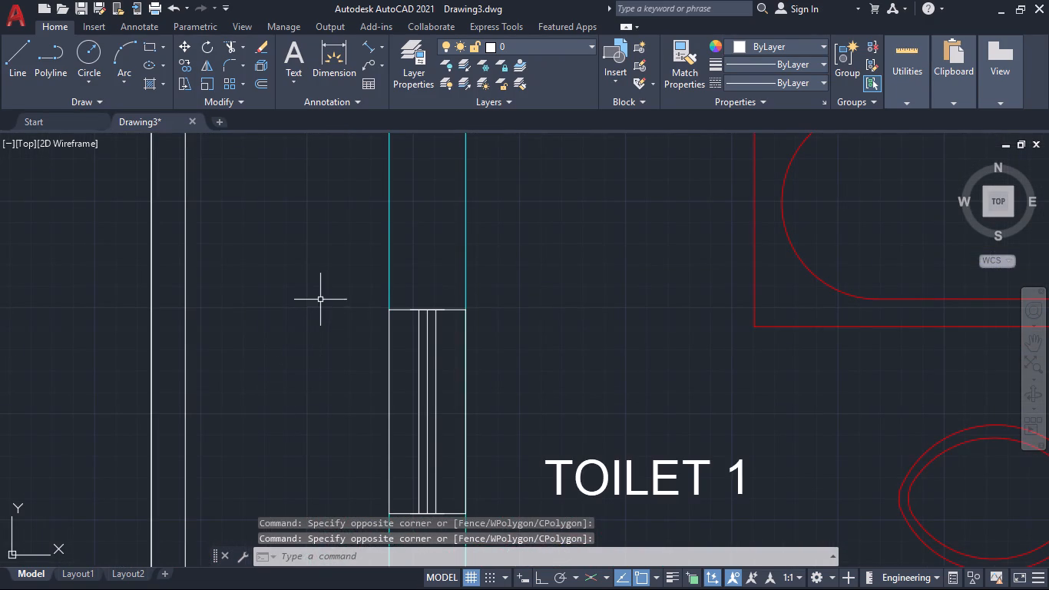
click(321, 298)
middle_drag(494, 450, 478, 296)
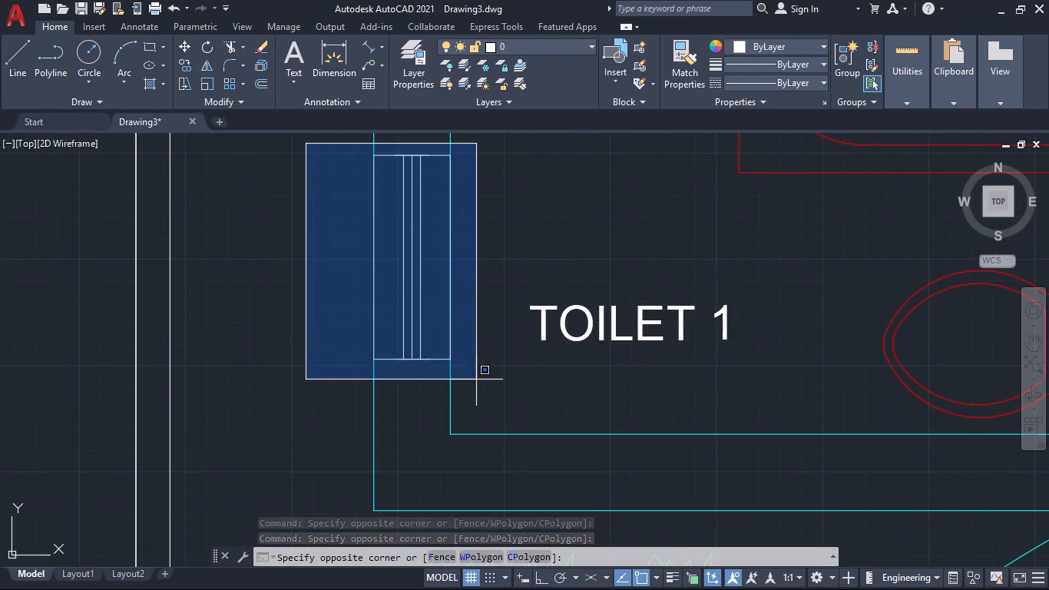
click(476, 380)
scroll(630, 426, down, 5)
middle_drag(778, 466, 614, 376)
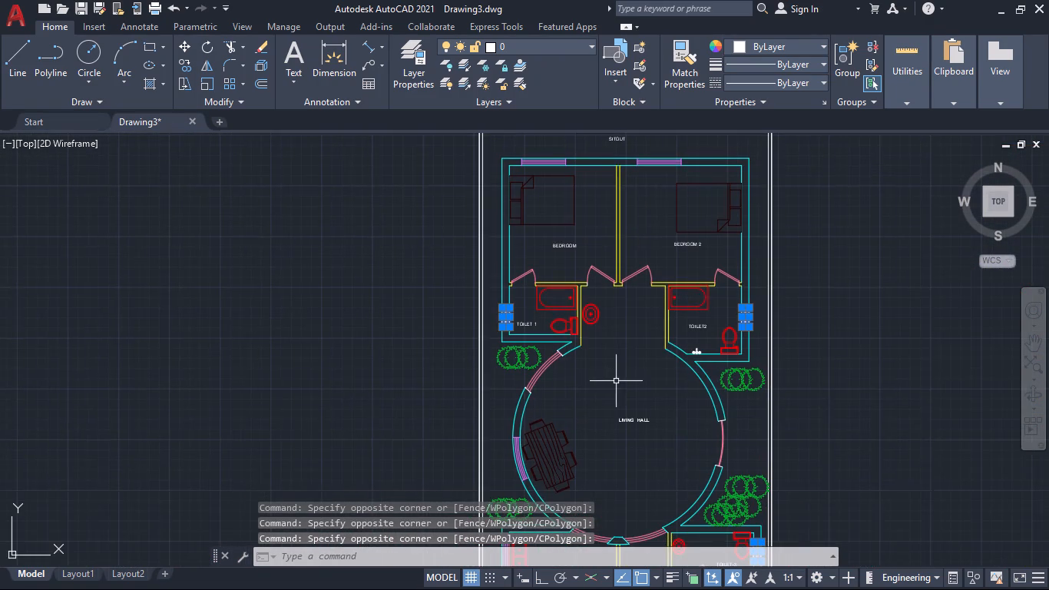
click(592, 45)
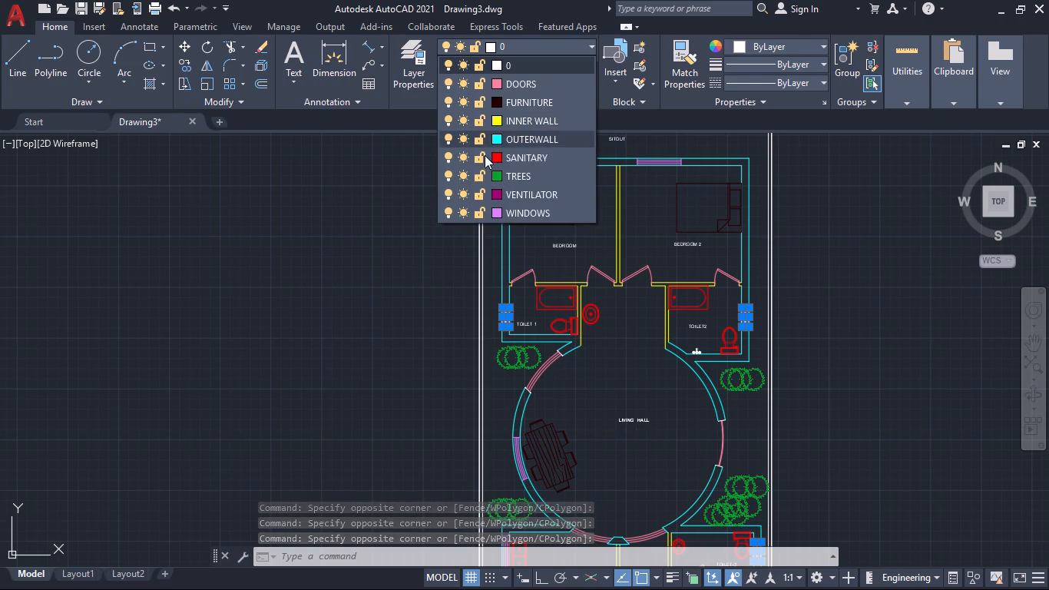
click(538, 195)
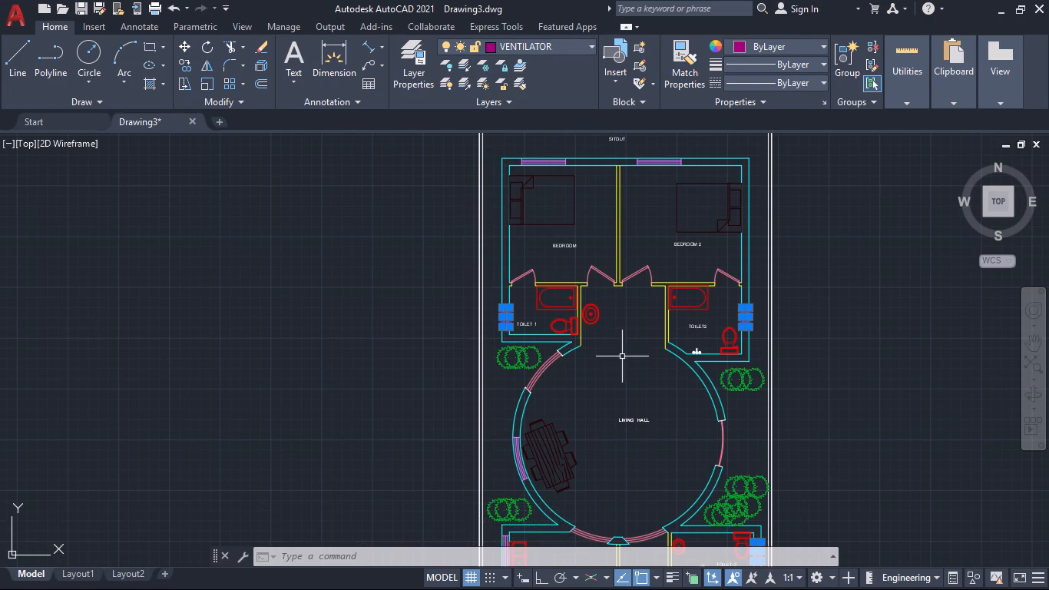
key(Escape)
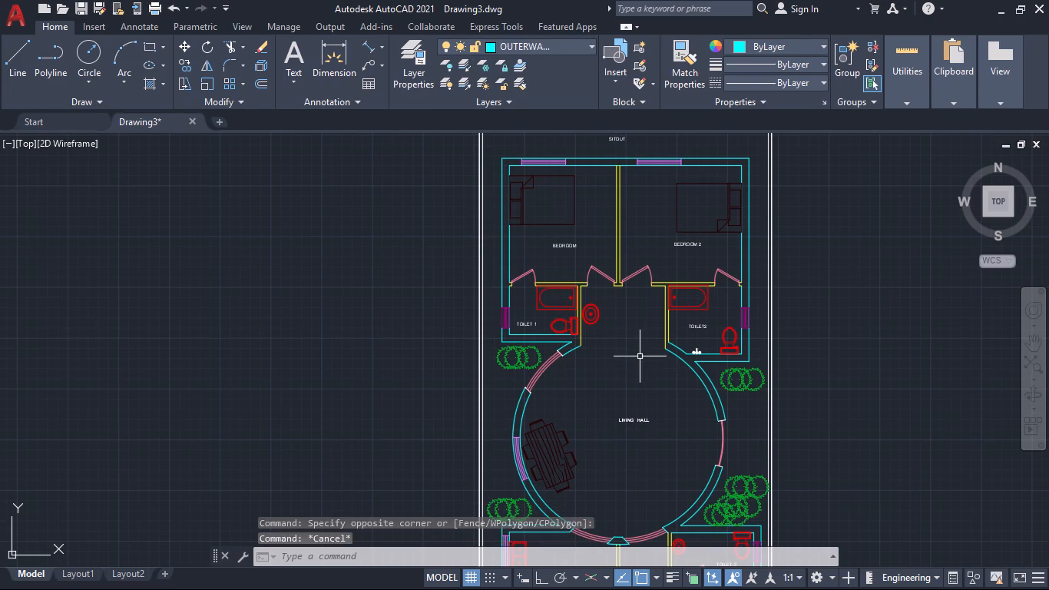
Examine the plan from the guest room and parking up to the toilets for objects still lacking their layer properties.
middle_drag(631, 370, 606, 260)
scroll(586, 378, down, 1)
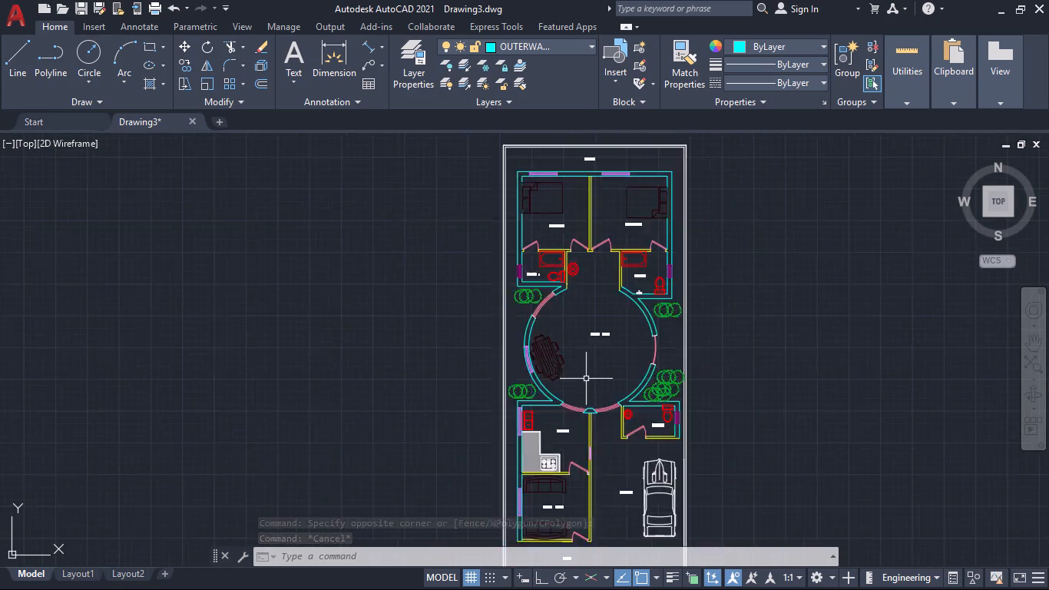
scroll(586, 379, down, 1)
scroll(603, 465, up, 3)
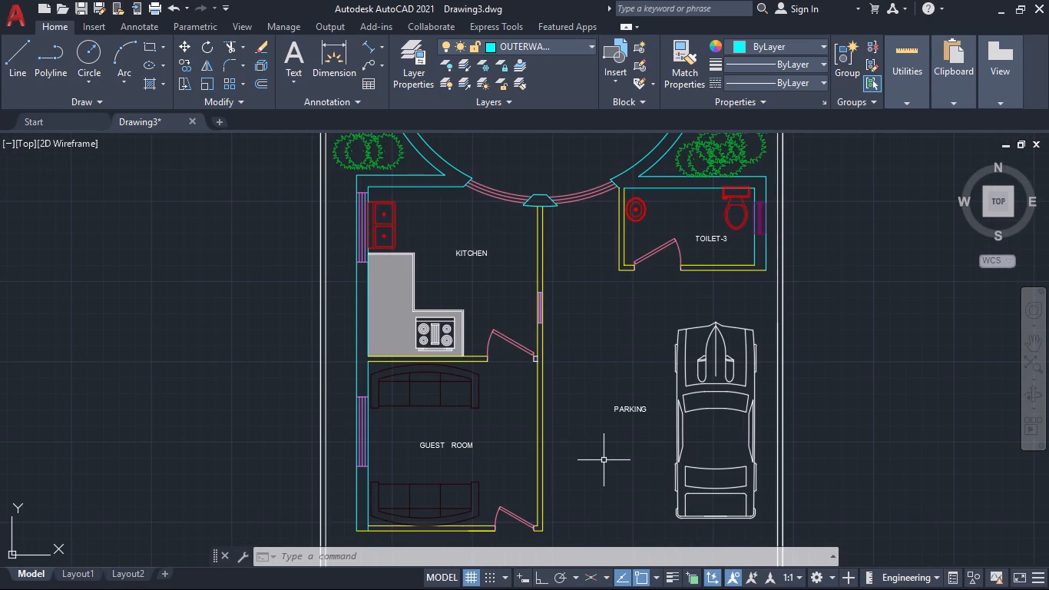
middle_drag(594, 477, 594, 476)
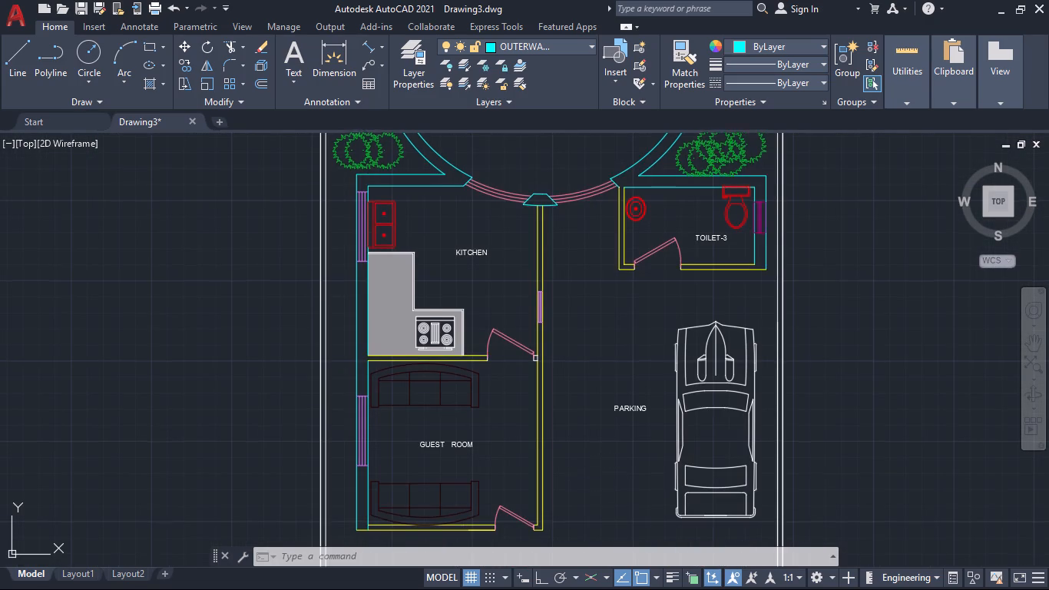
middle_drag(594, 476, 586, 396)
middle_drag(602, 371, 562, 466)
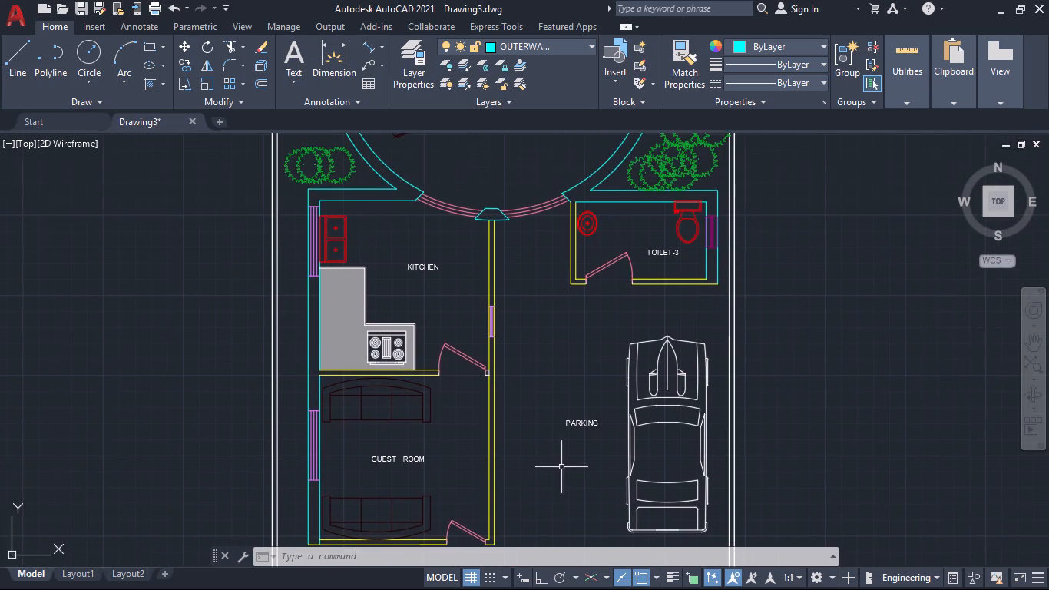
scroll(556, 417, down, 2)
middle_drag(552, 280, 552, 382)
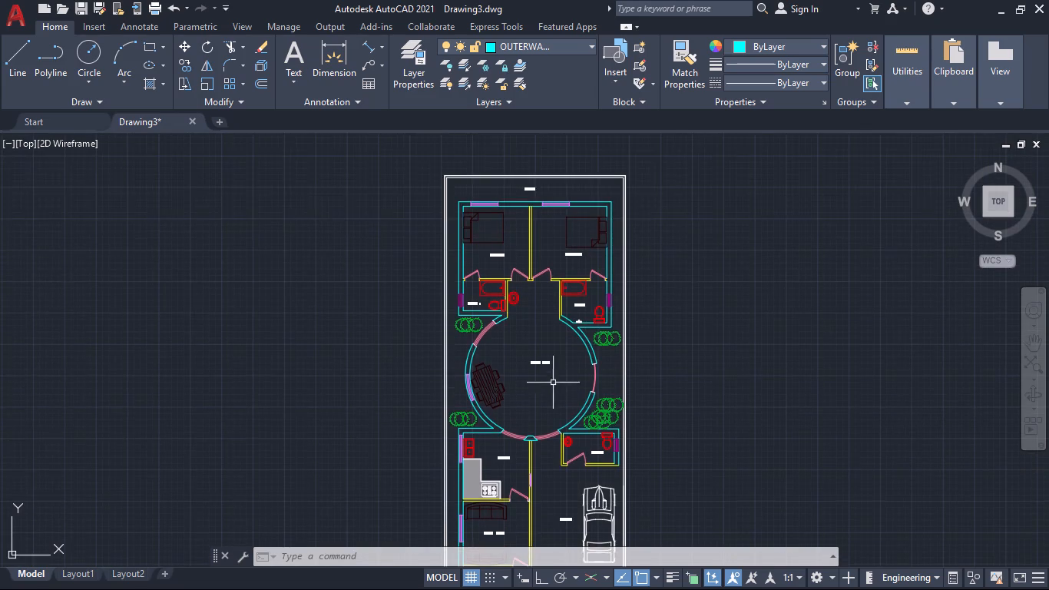
scroll(582, 342, down, 2)
scroll(570, 358, up, 3)
middle_drag(585, 343, 587, 343)
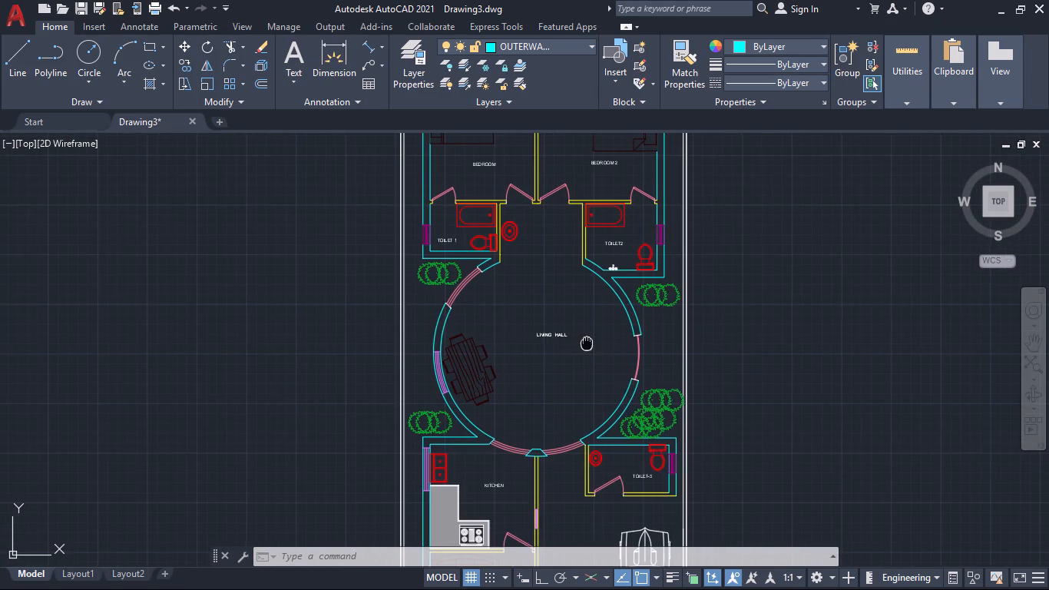
middle_drag(587, 343, 572, 438)
Match the properties of TOILET2's red toilet fixture onto the small white tap fitting beside it.
scroll(571, 350, up, 2)
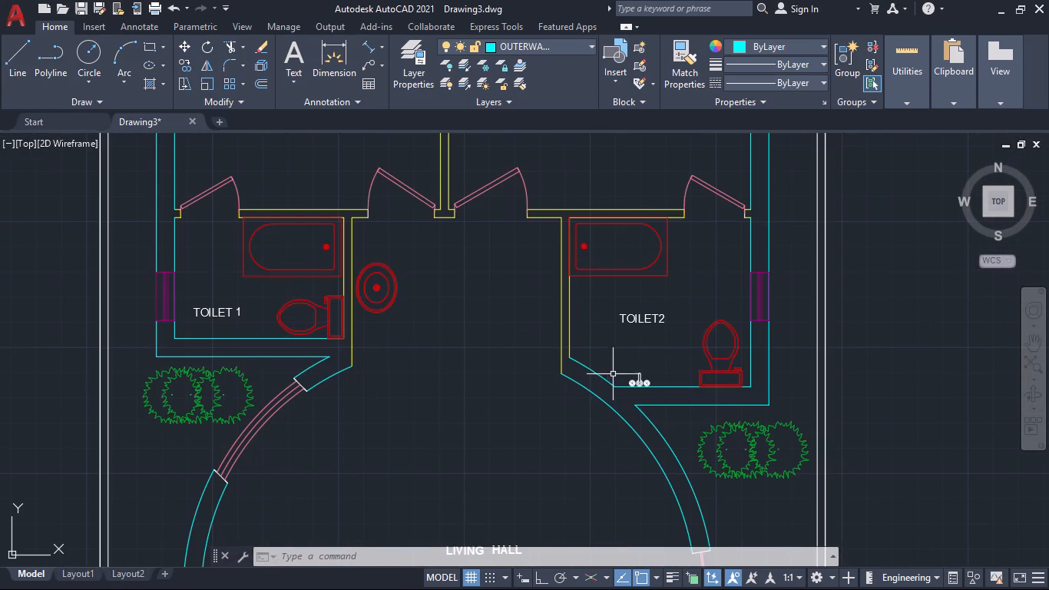
text(MA)
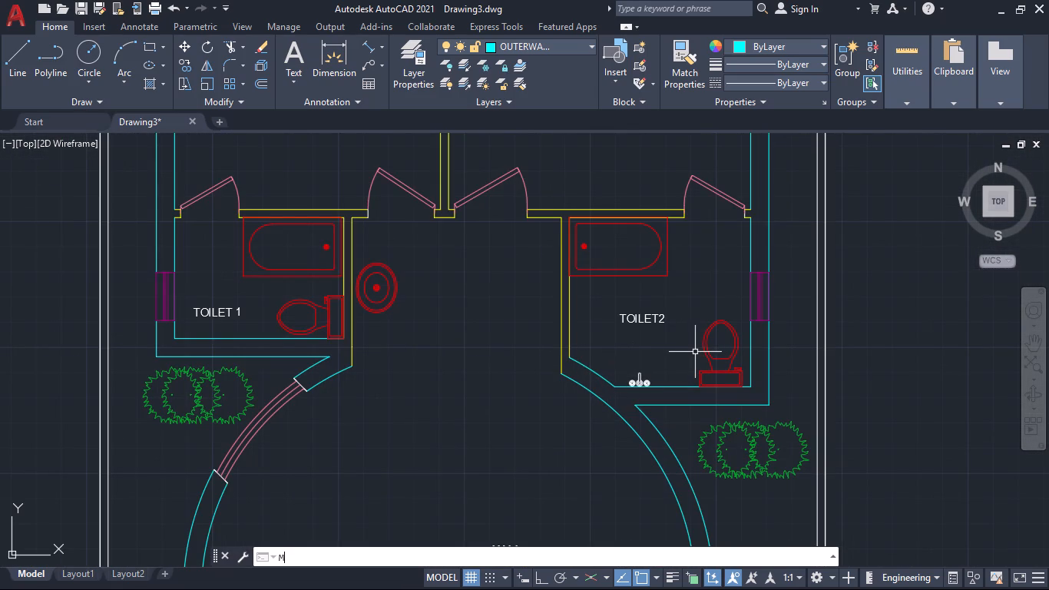
key(Return)
click(710, 336)
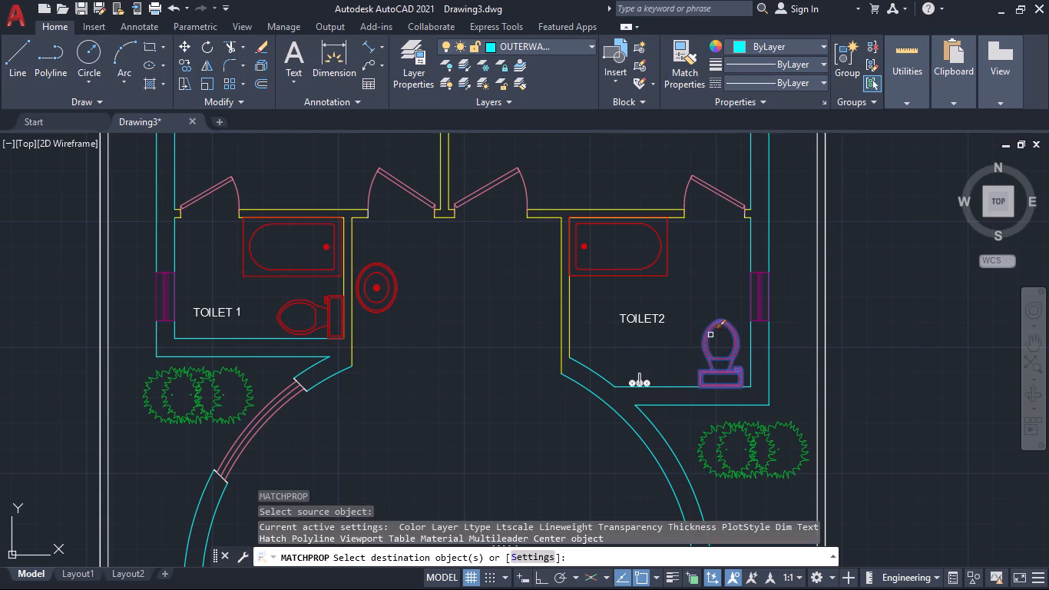
click(647, 381)
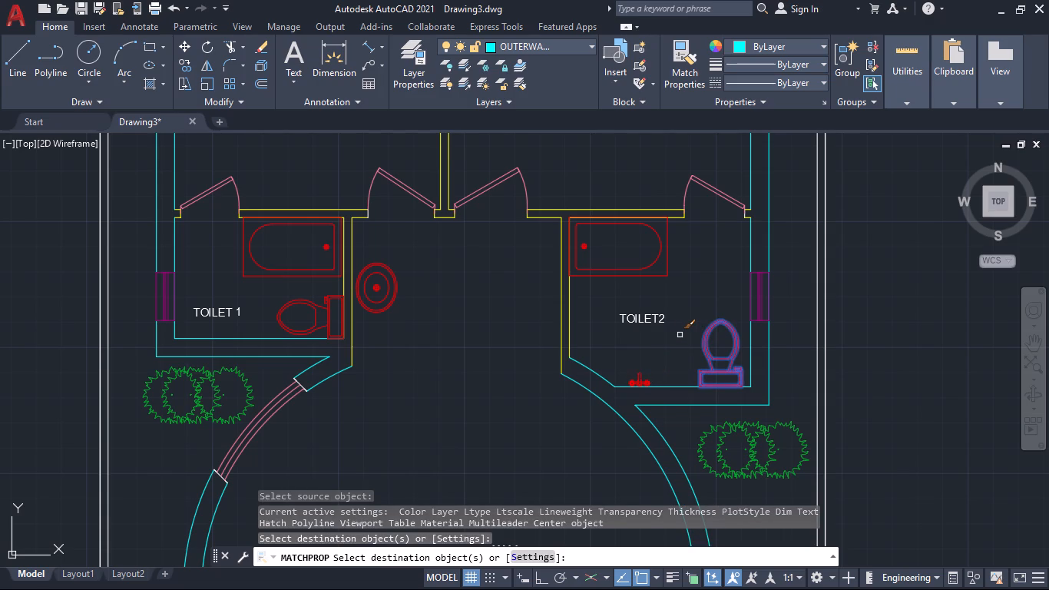
key(Return)
Match the properties of the LIVING HALL dining table onto the white stove on the KITCHEN counter.
scroll(666, 338, down, 2)
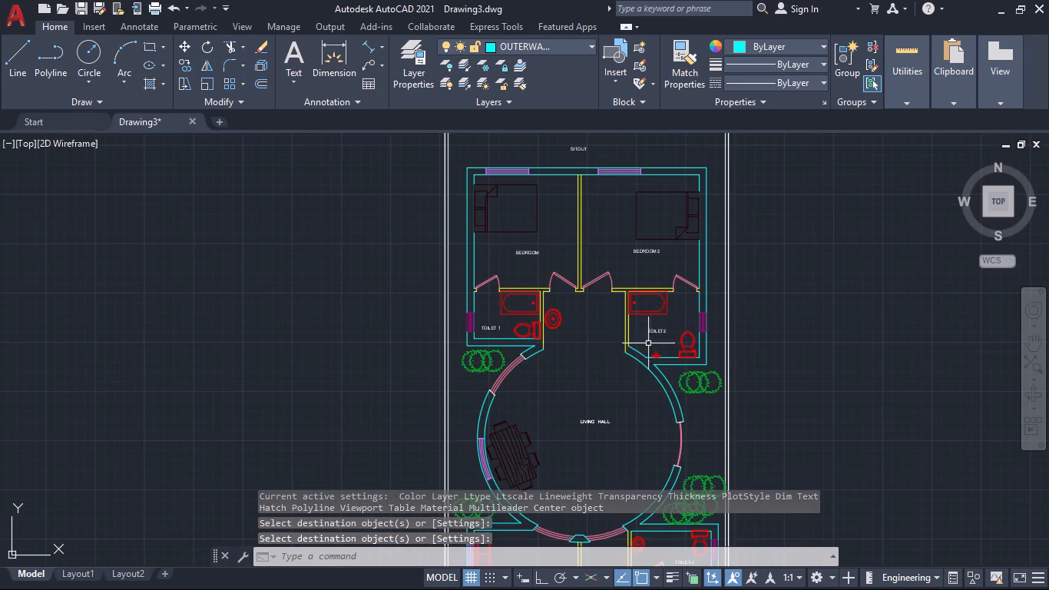
middle_drag(597, 383, 607, 147)
scroll(572, 240, up, 1)
middle_drag(574, 241, 647, 193)
middle_drag(663, 201, 662, 235)
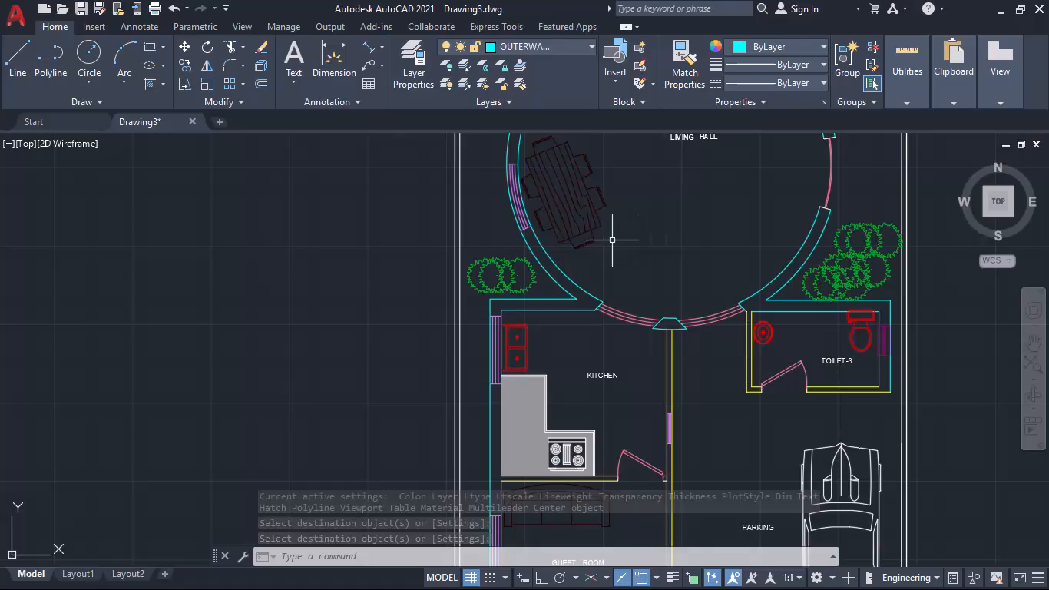
key(space)
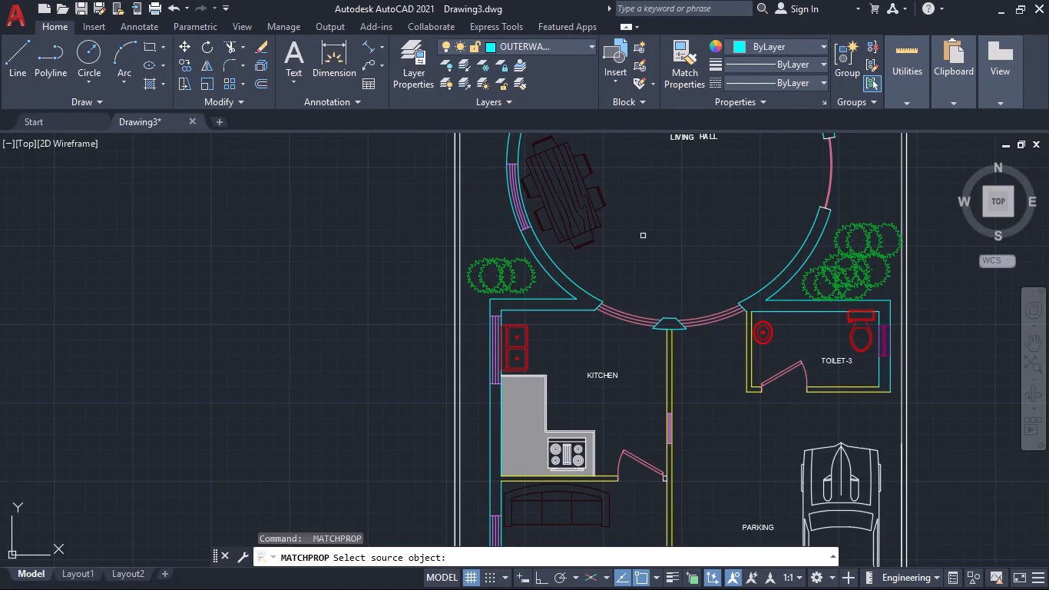
click(597, 214)
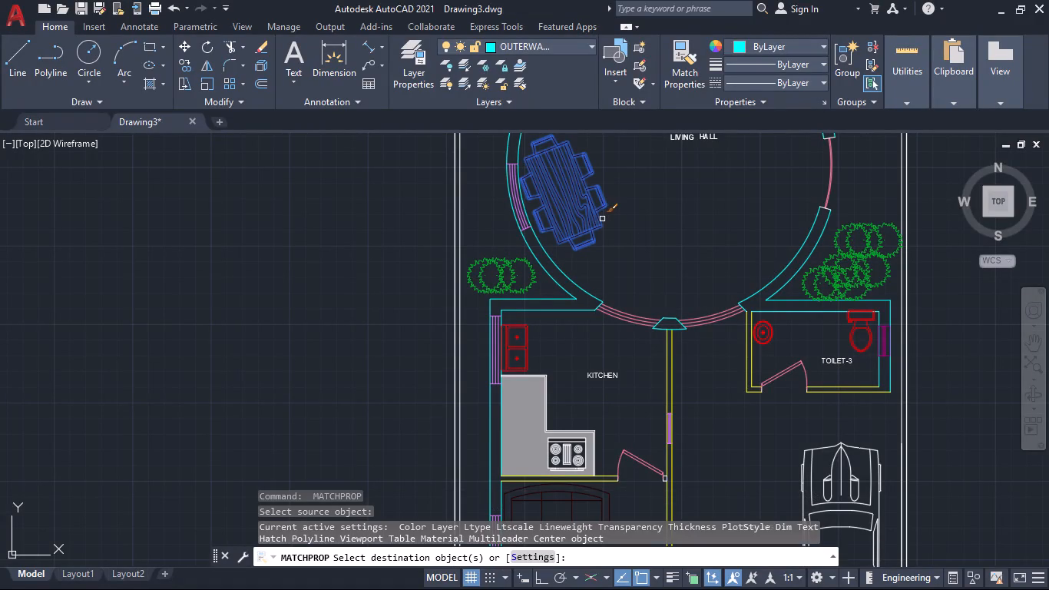
scroll(622, 217, down, 1)
scroll(590, 369, up, 3)
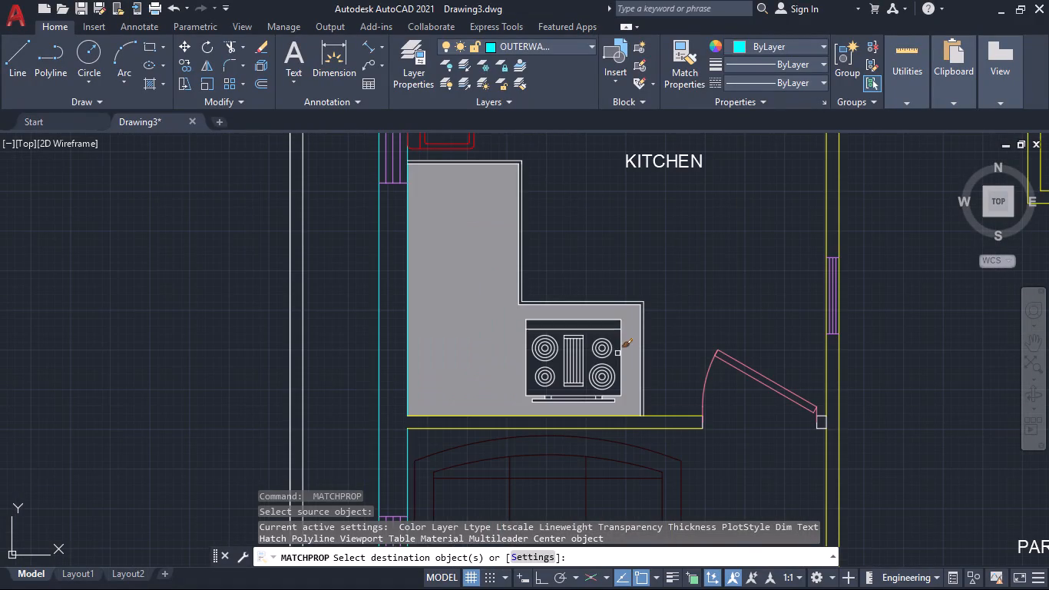
click(611, 348)
scroll(656, 317, down, 2)
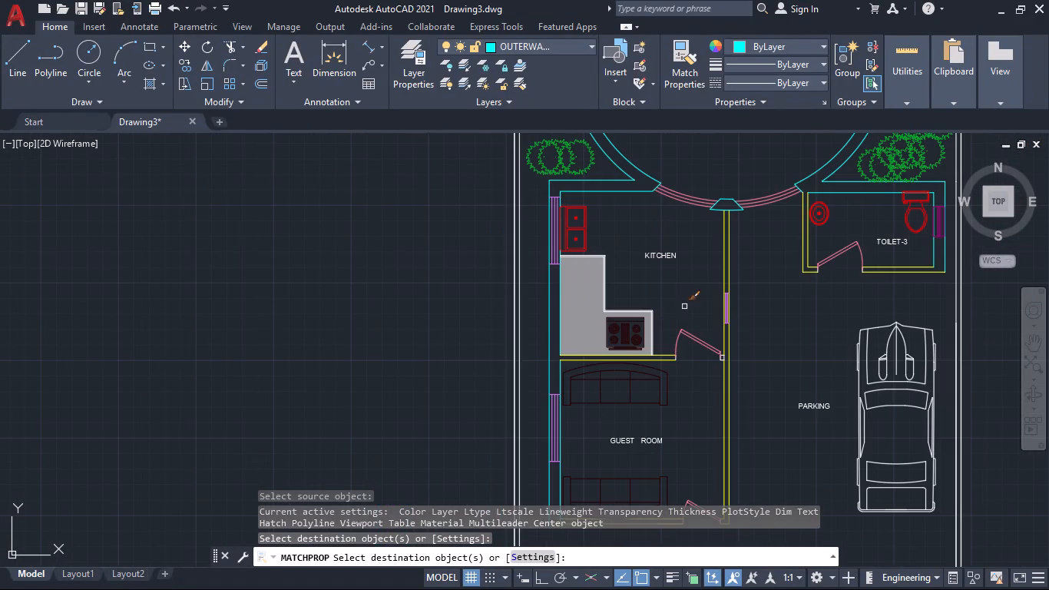
middle_drag(699, 293, 637, 272)
scroll(676, 297, down, 1)
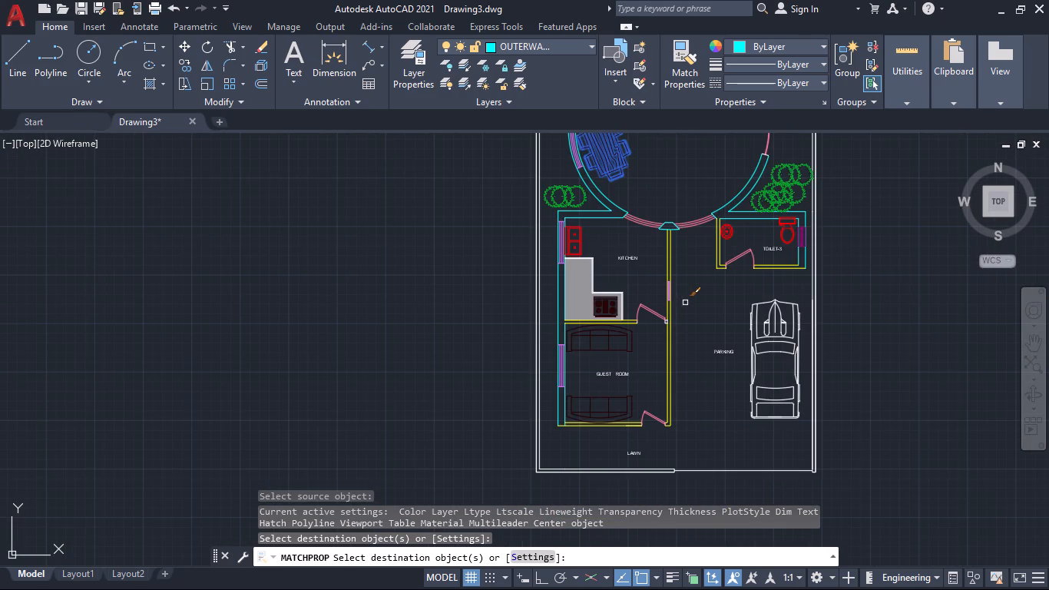
key(Return)
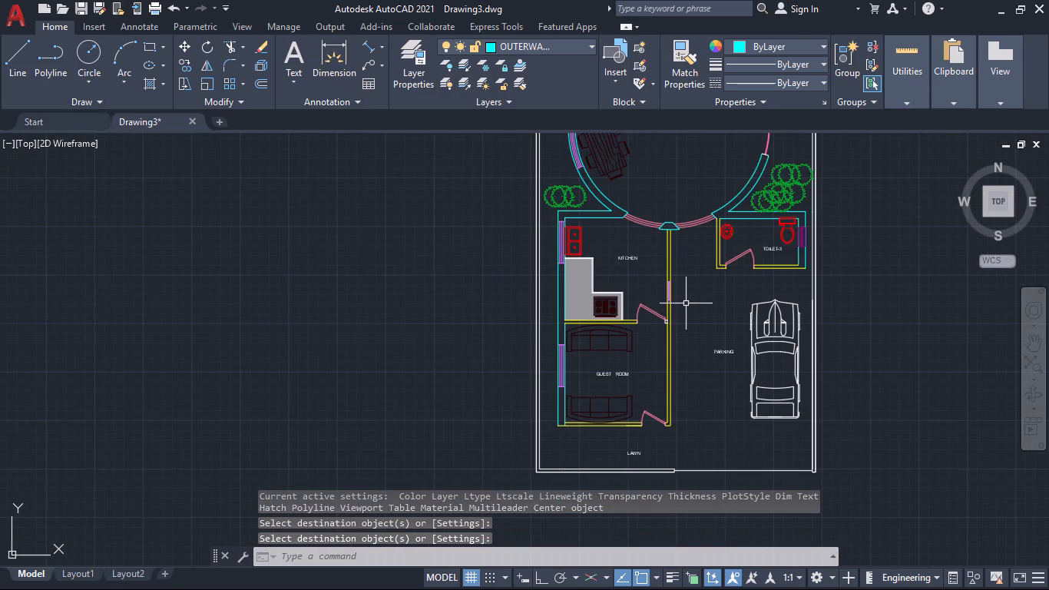
Examine the whole floor plan, then the bedrooms, toilets and LIVING HALL, for objects still on the wrong layer.
scroll(697, 307, down, 1)
middle_drag(699, 307, 556, 429)
scroll(681, 246, down, 1)
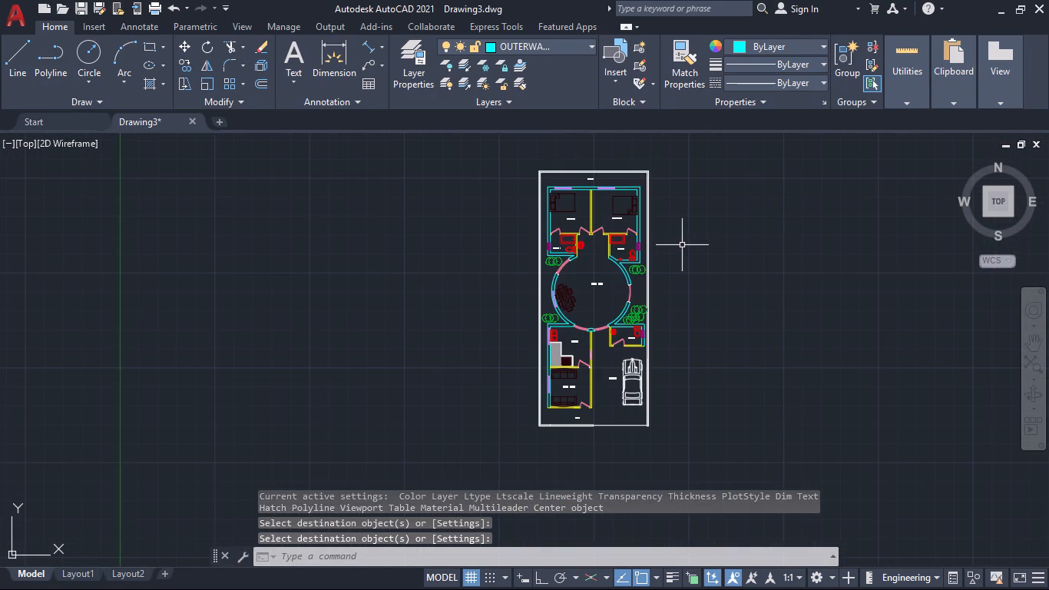
scroll(683, 240, up, 2)
middle_drag(660, 219, 759, 470)
middle_drag(750, 408, 729, 207)
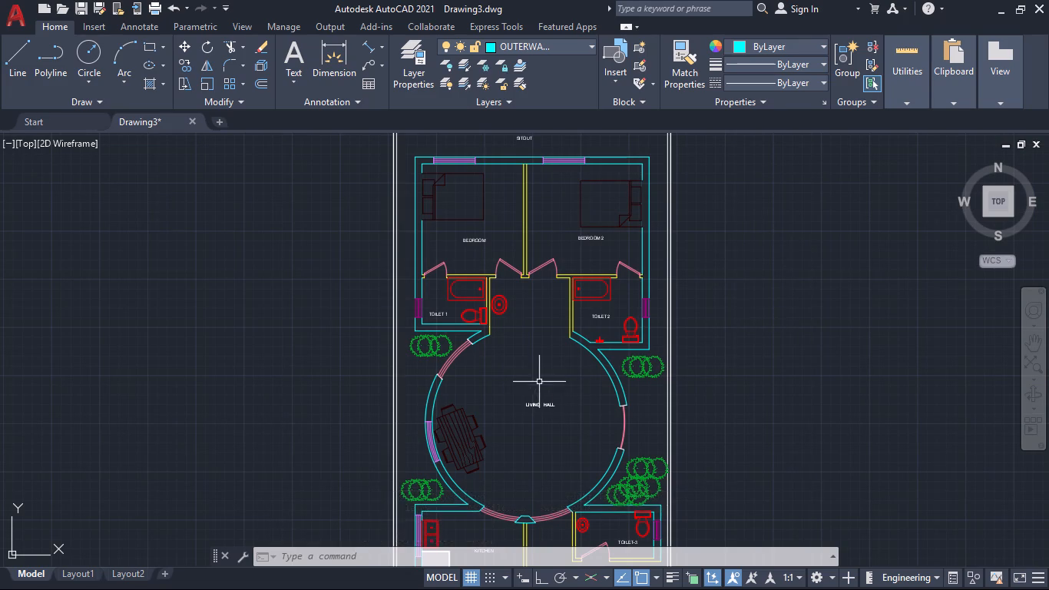
scroll(525, 369, up, 1)
scroll(540, 355, down, 1)
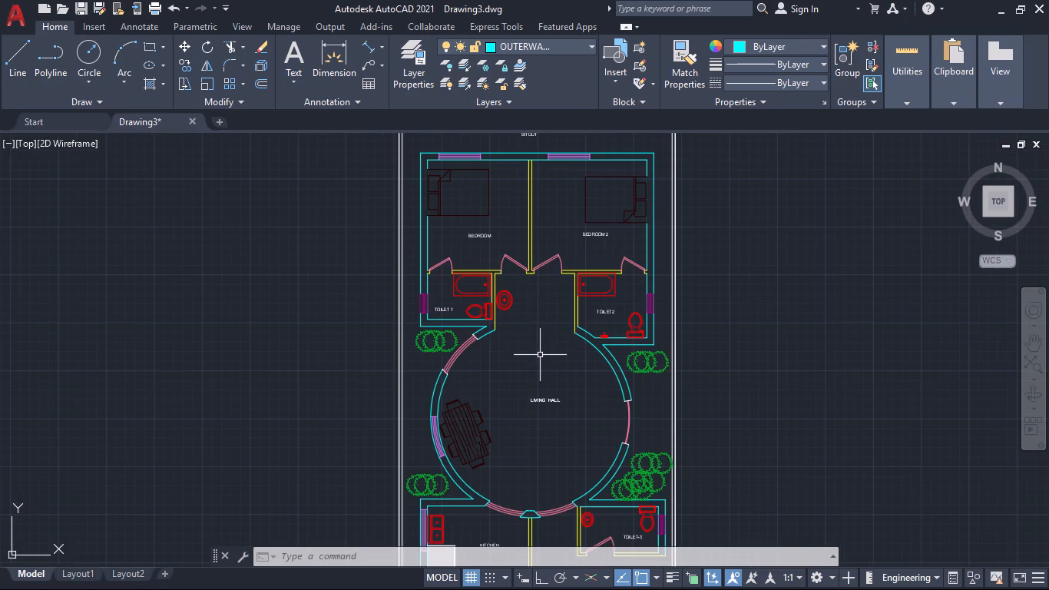
scroll(520, 329, up, 2)
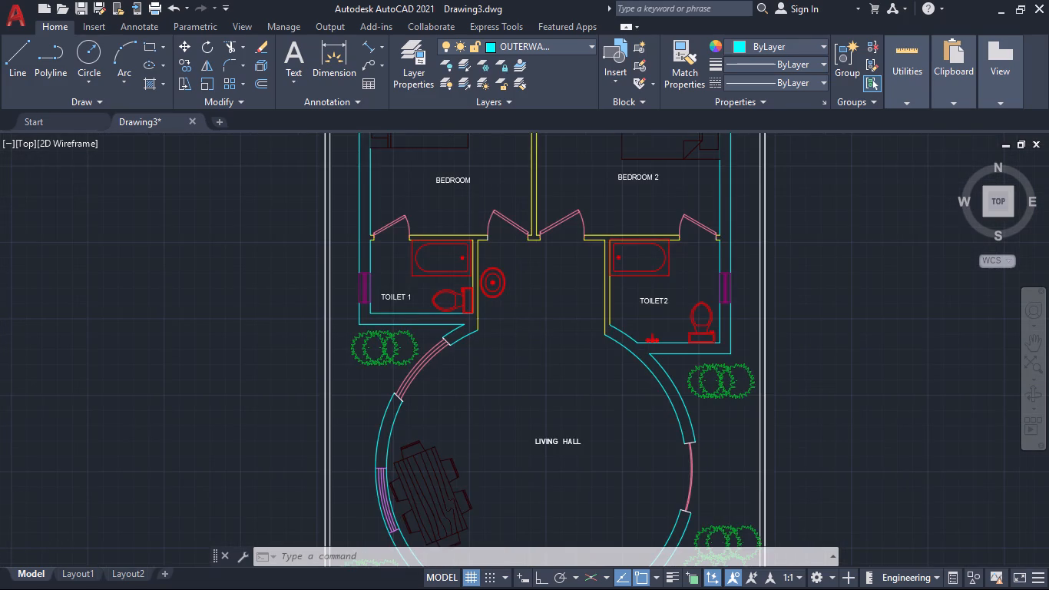
Save the drawing in the Documents folder under the file name MODERN RESIDENTIAL FLOOR PLAN.
scroll(524, 330, down, 3)
middle_drag(689, 424, 690, 281)
key(ctrl+s)
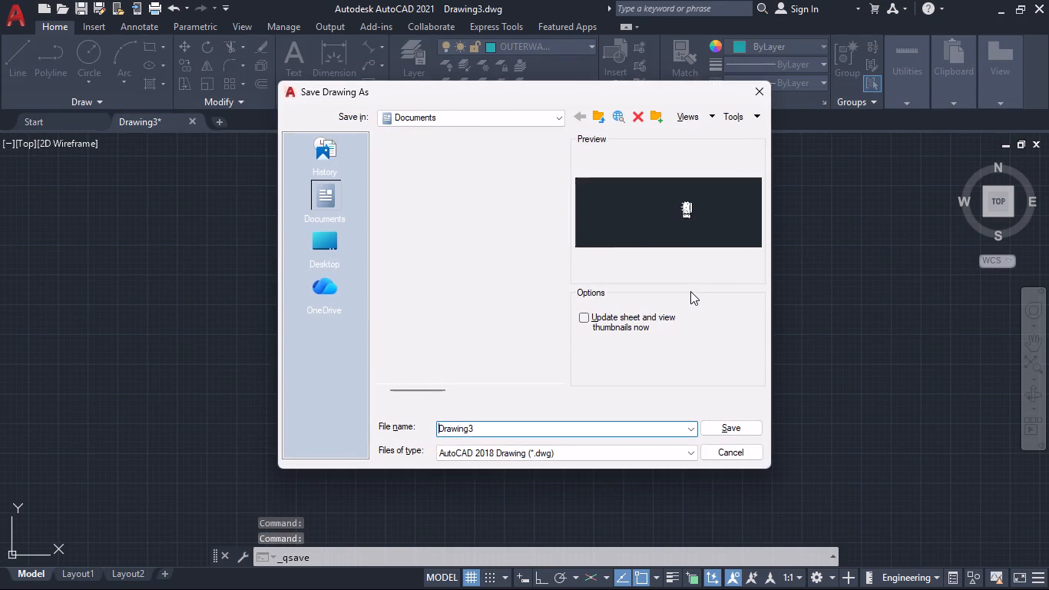
key(Right)
key(Right)
key(Right)
key(Right)
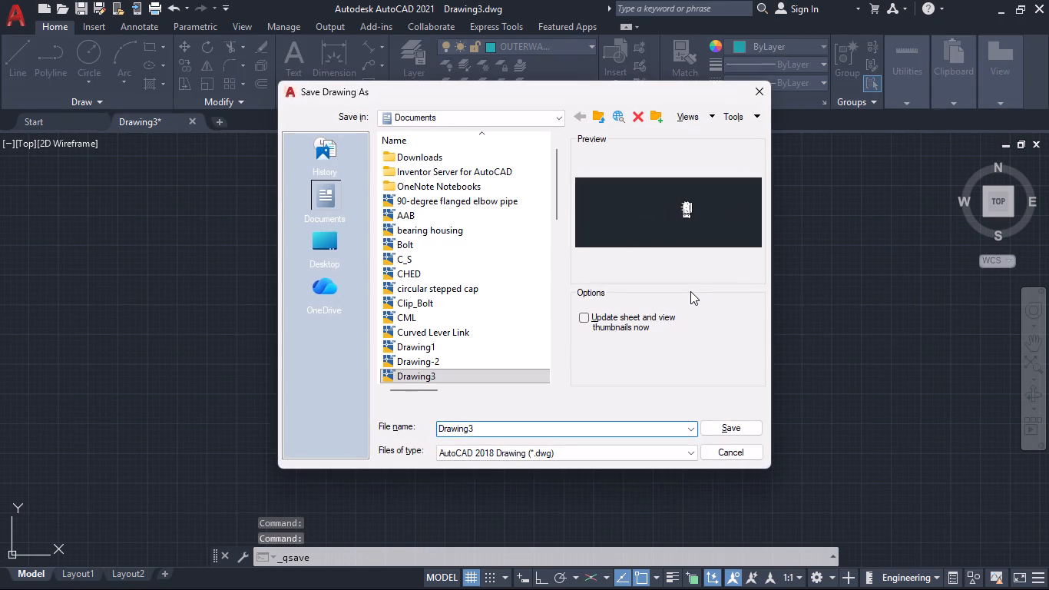
key(Right)
key(Right)
key(Right)
key(Right)
key(BackSpace)
key(BackSpace)
key(BackSpace)
key(BackSpace)
key(BackSpace)
key(BackSpace)
key(BackSpace)
key(BackSpace)
key(BackSpace)
key(BackSpace)
key(BackSpace)
key(BackSpace)
key(BackSpace)
key(BackSpace)
key(BackSpace)
key(BackSpace)
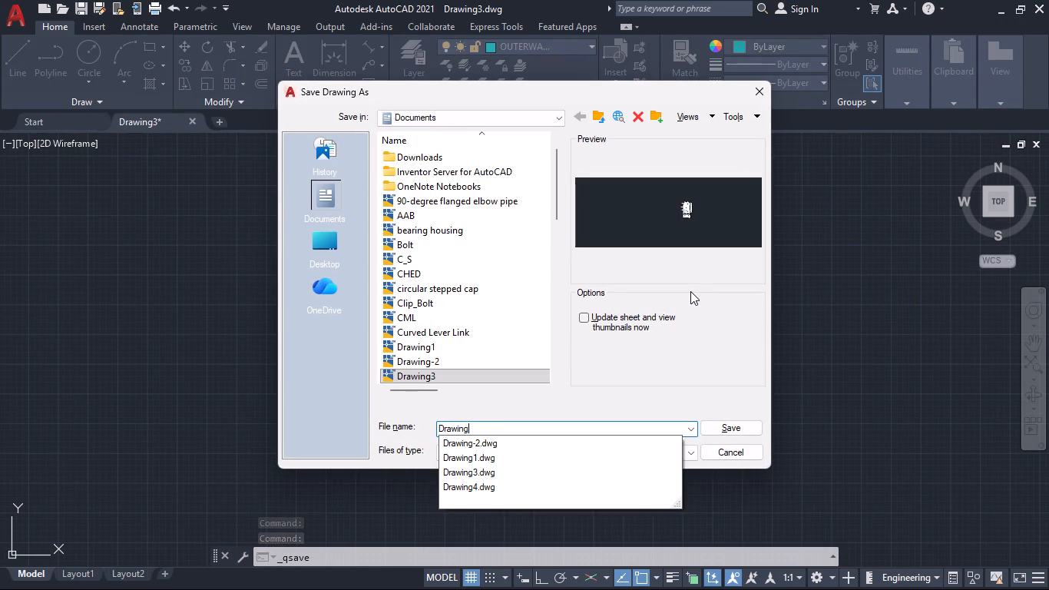
text(RESIDENTIO)
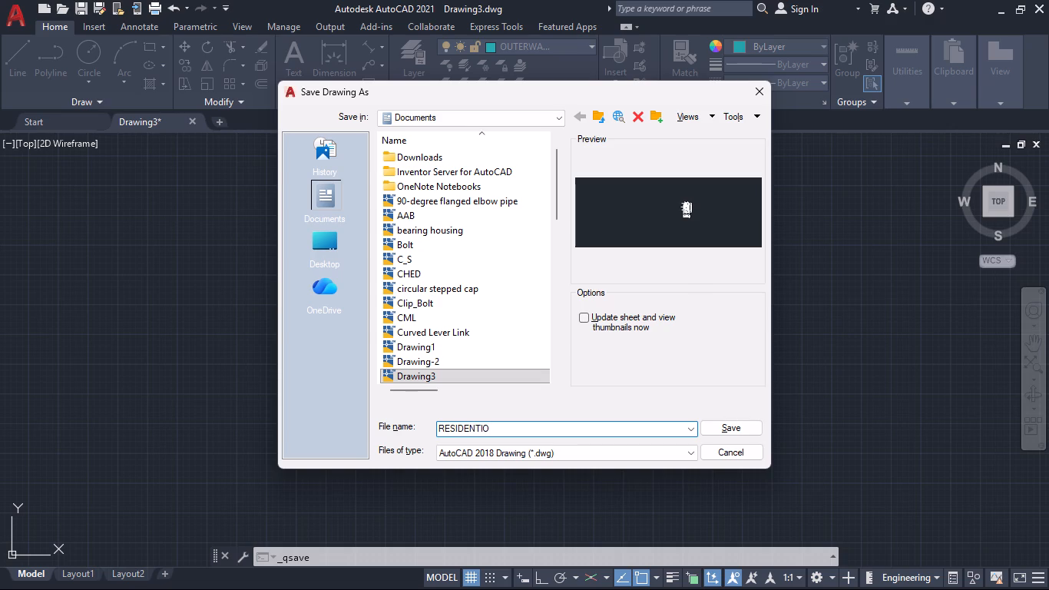
key(BackSpace)
text(AL)
key(space)
text(FLOOR PLAN)
click(438, 424)
click(461, 432)
key(Left)
key(Left)
key(Left)
key(Left)
key(Left)
key(Left)
key(Left)
key(Left)
key(Left)
key(Left)
key(Left)
key(Left)
text(MORDERN)
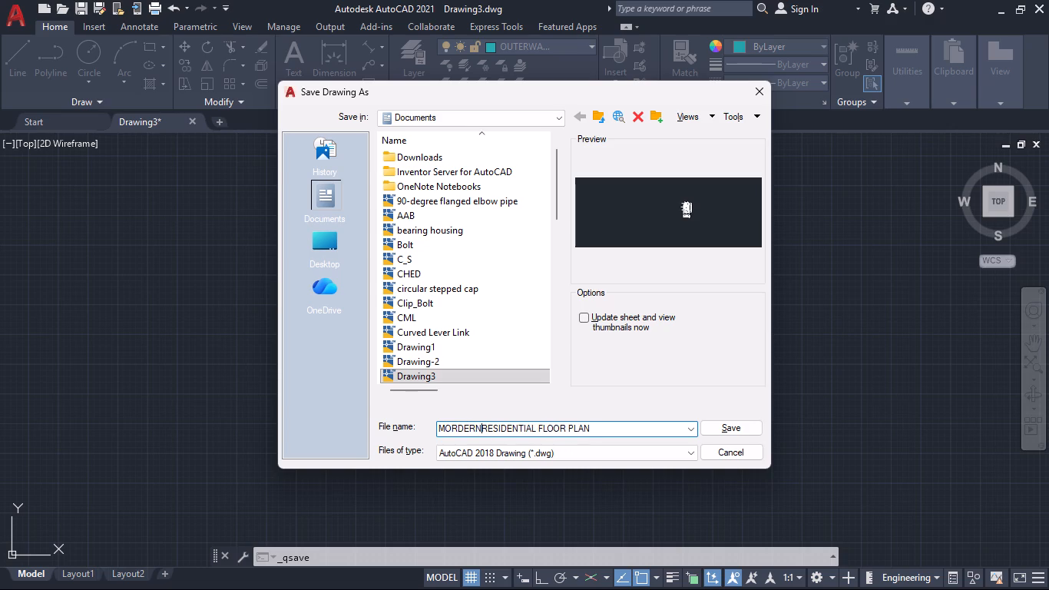
key(Left)
key(Left)
key(Left)
key(Left)
key(BackSpace)
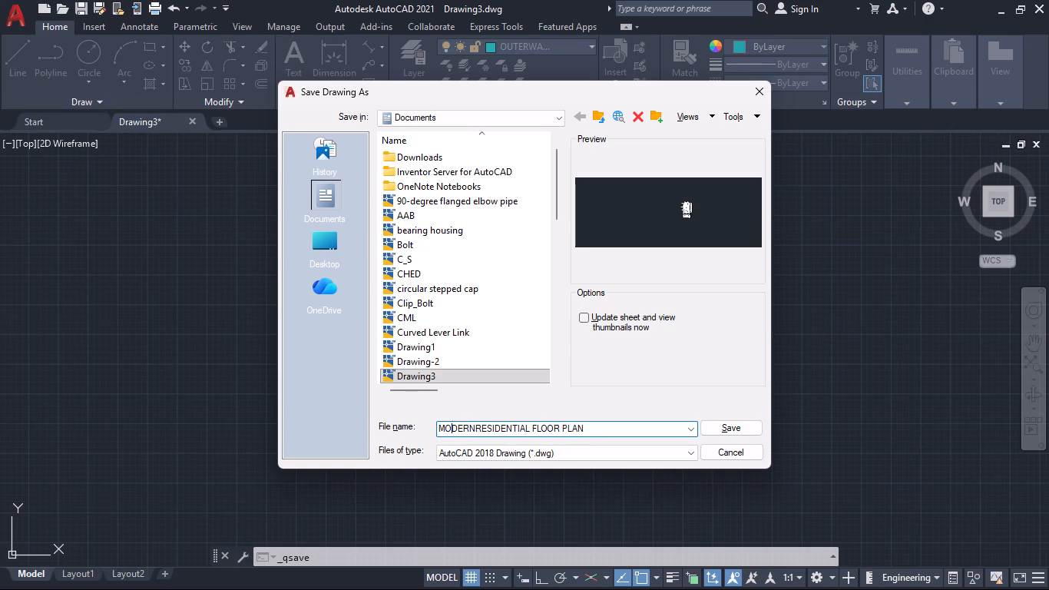
key(Right)
key(Right)
key(Right)
key(Right)
key(space)
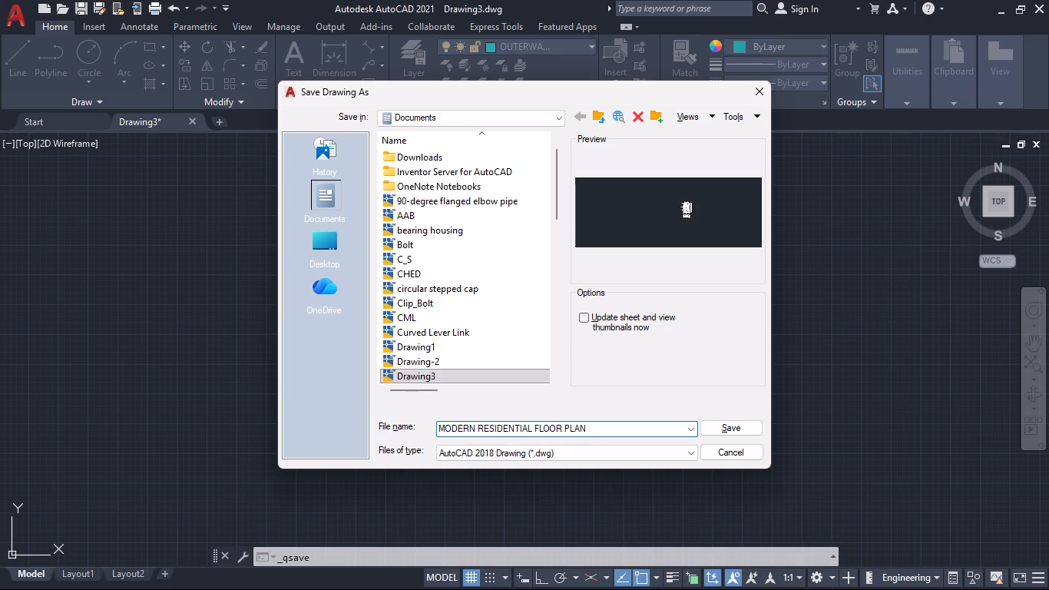
click(719, 423)
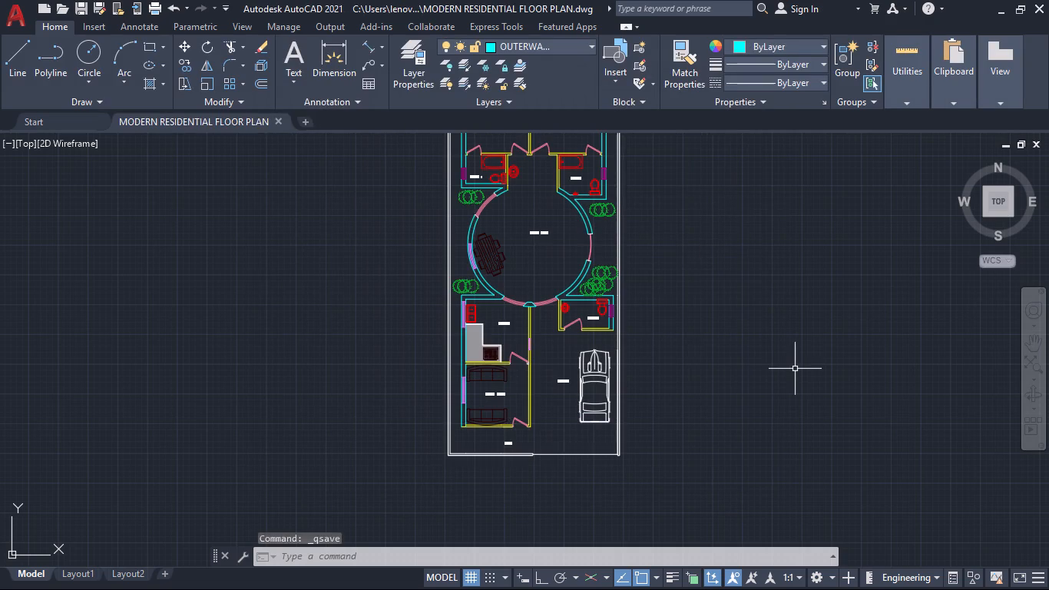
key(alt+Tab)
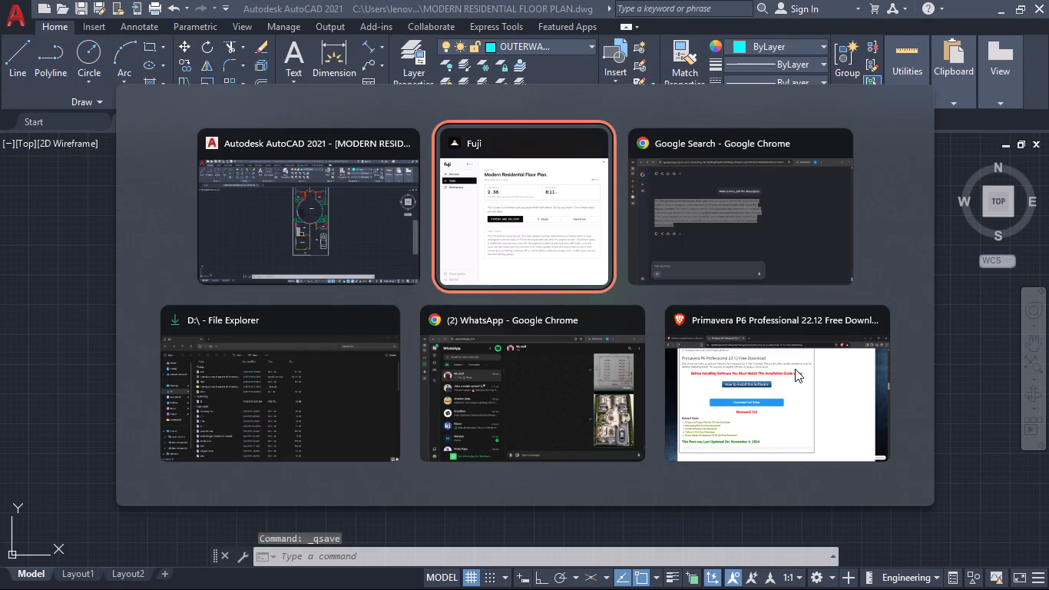